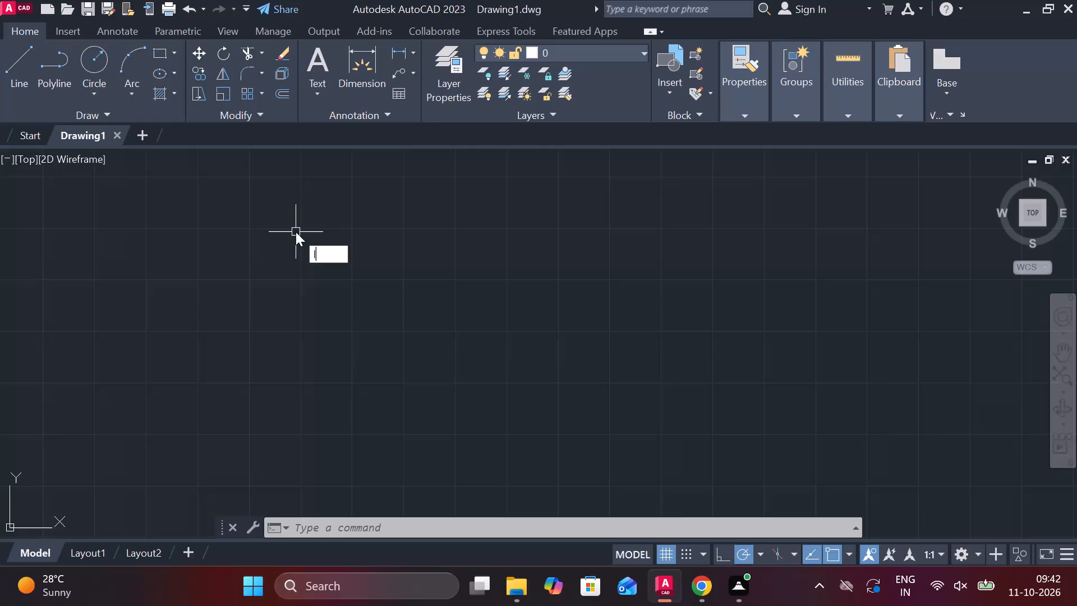
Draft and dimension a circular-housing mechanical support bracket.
Turn on command log file recording with LOGFILEON.
type("og")
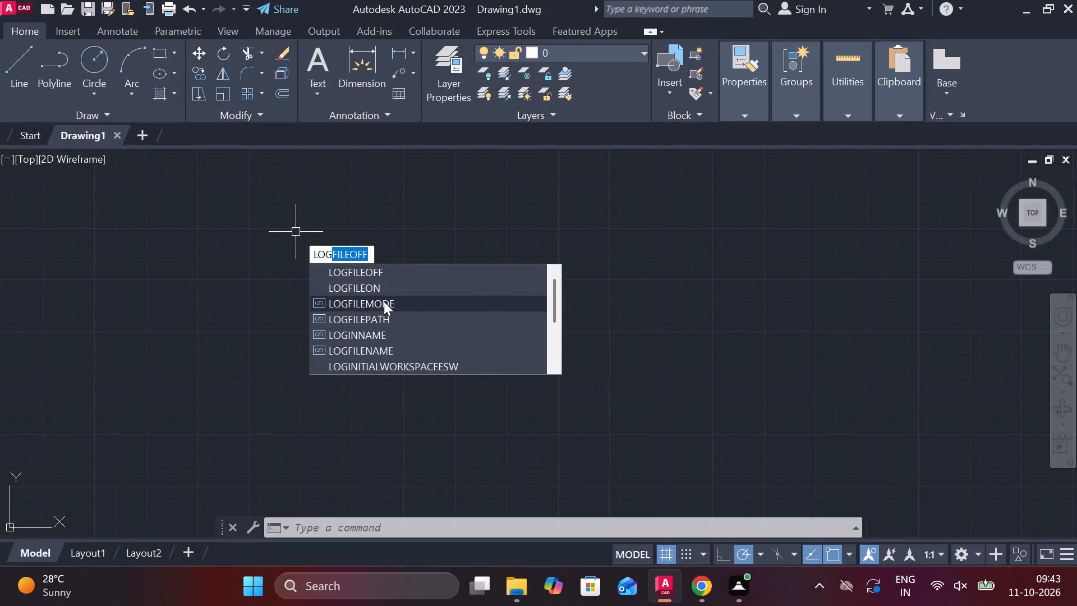
left_click(371, 293)
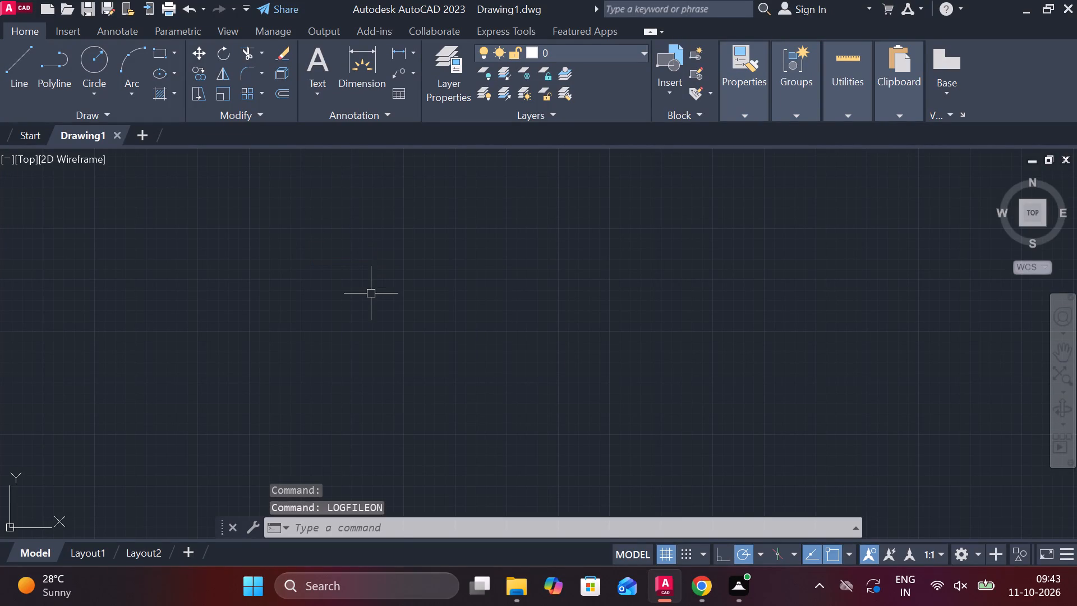
Set the model space limits with lower-left corner 0,0 and upper-right corner 297,210.
type("limit")
key("Return")
type("0,0")
key("Return")
key("2")
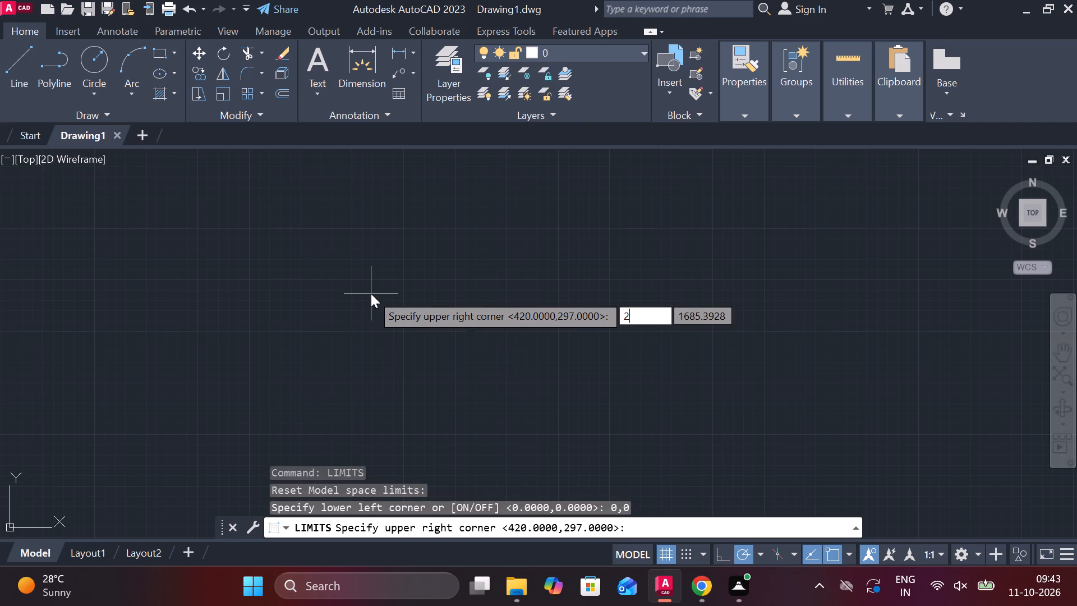
type("97")
type(",210")
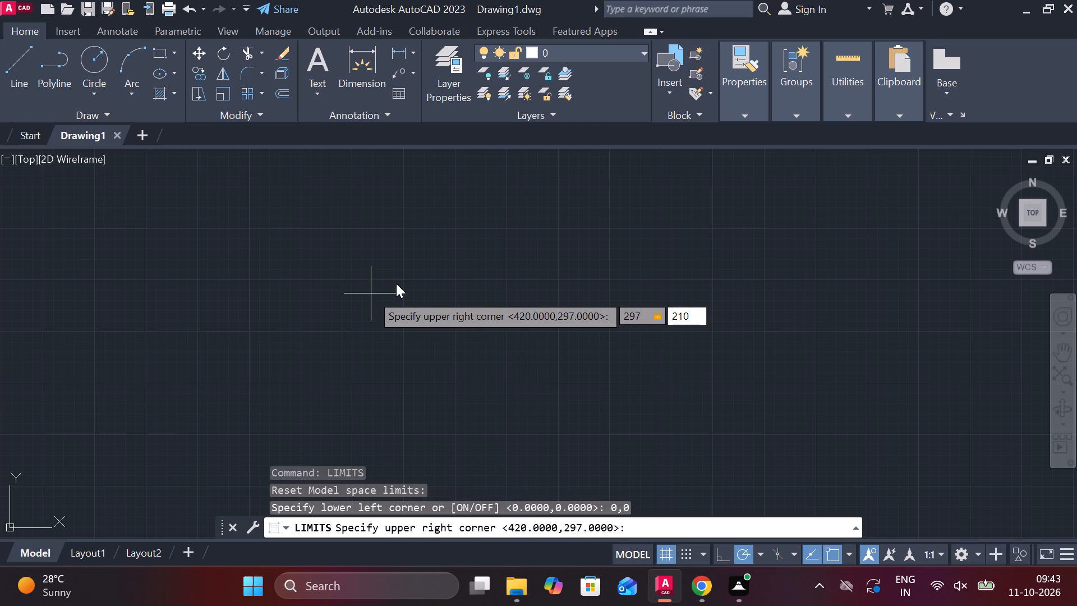
key("Return")
Draw a rectangle 190 wide and 65 high, above and to the right of the origin.
key("z")
key("Return")
key("e")
key("Return")
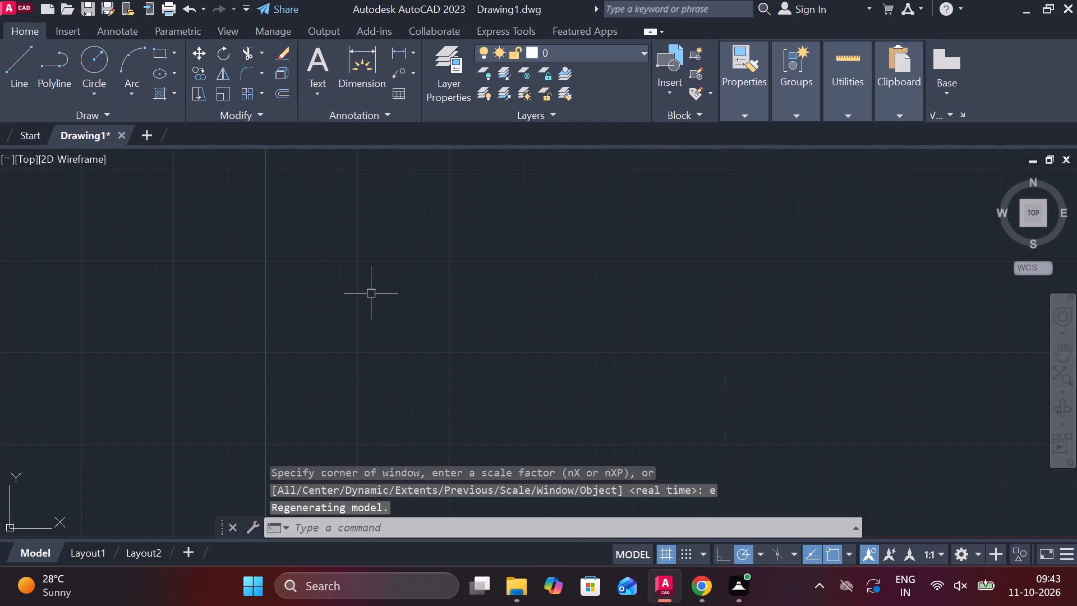
scroll(658, 339, "down", 2)
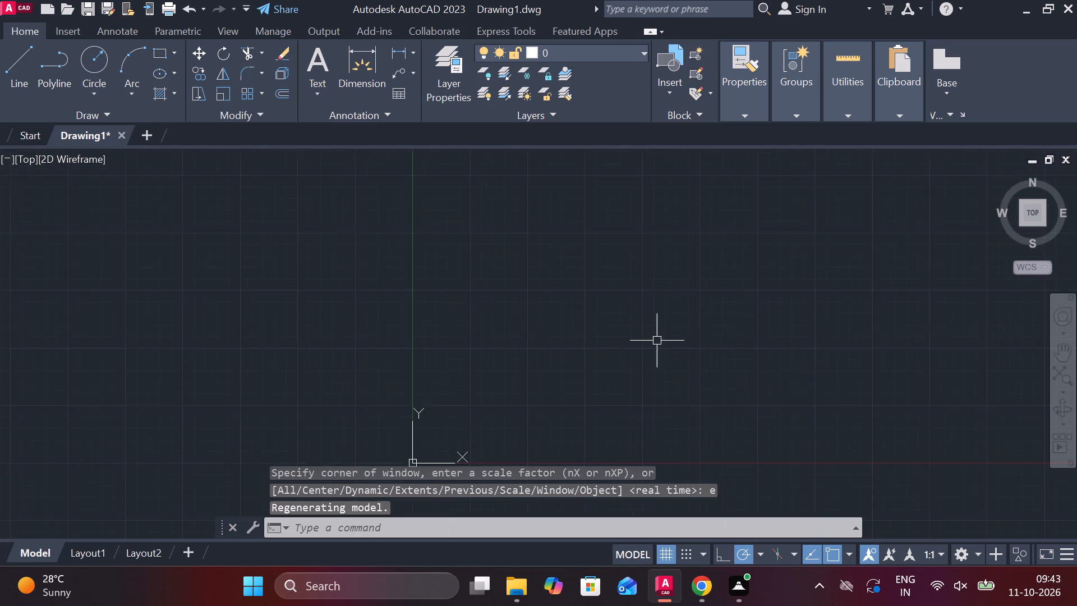
scroll(657, 341, "down", 1)
scroll(652, 342, "up", 2)
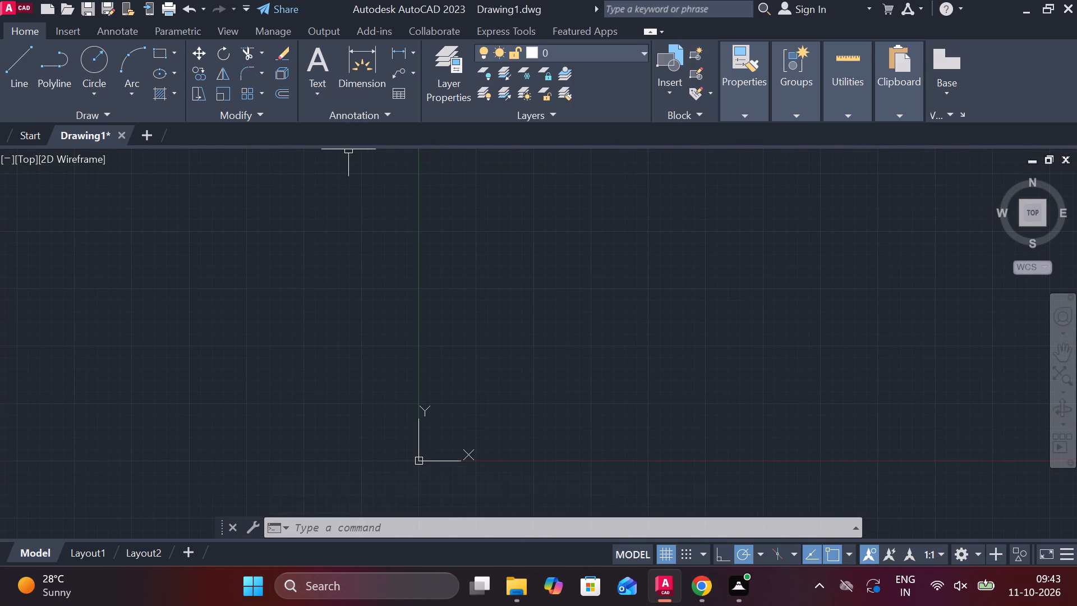
left_click(157, 58)
middle_click_drag(456, 276, 122, 269)
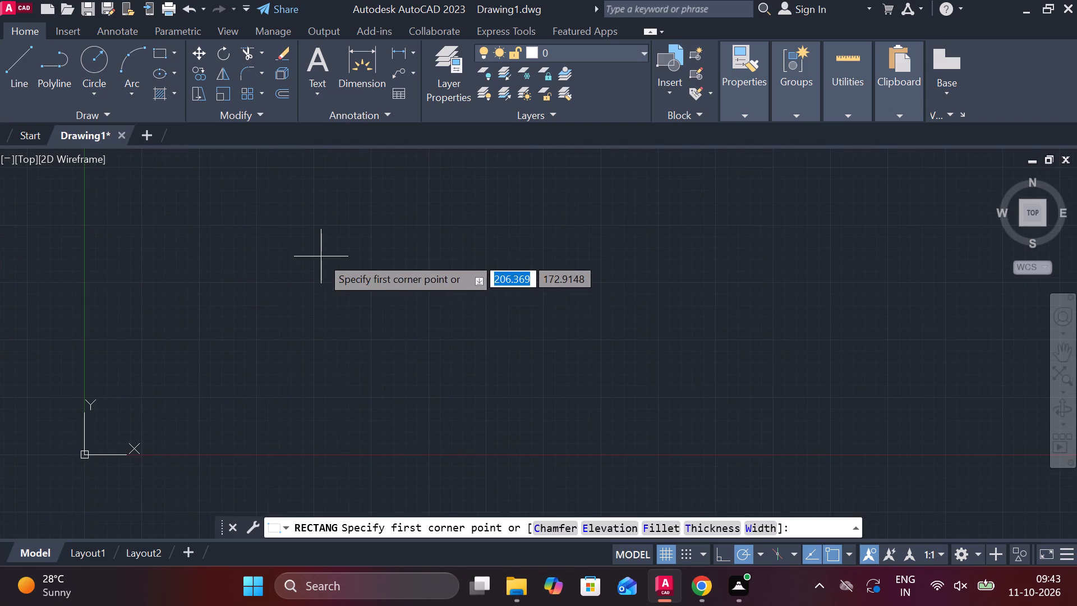
left_click(322, 231)
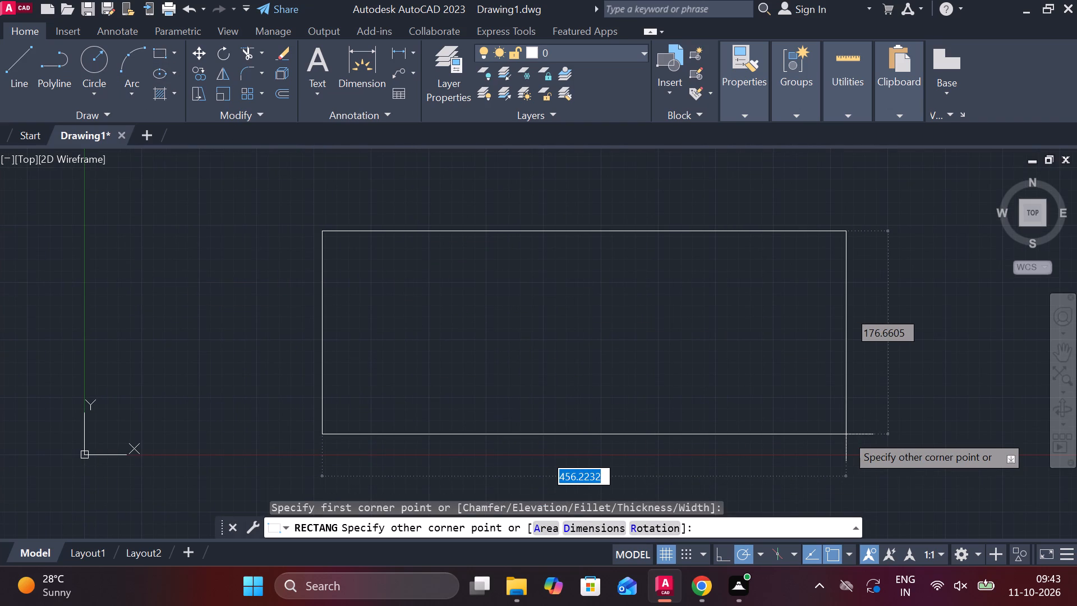
type("198")
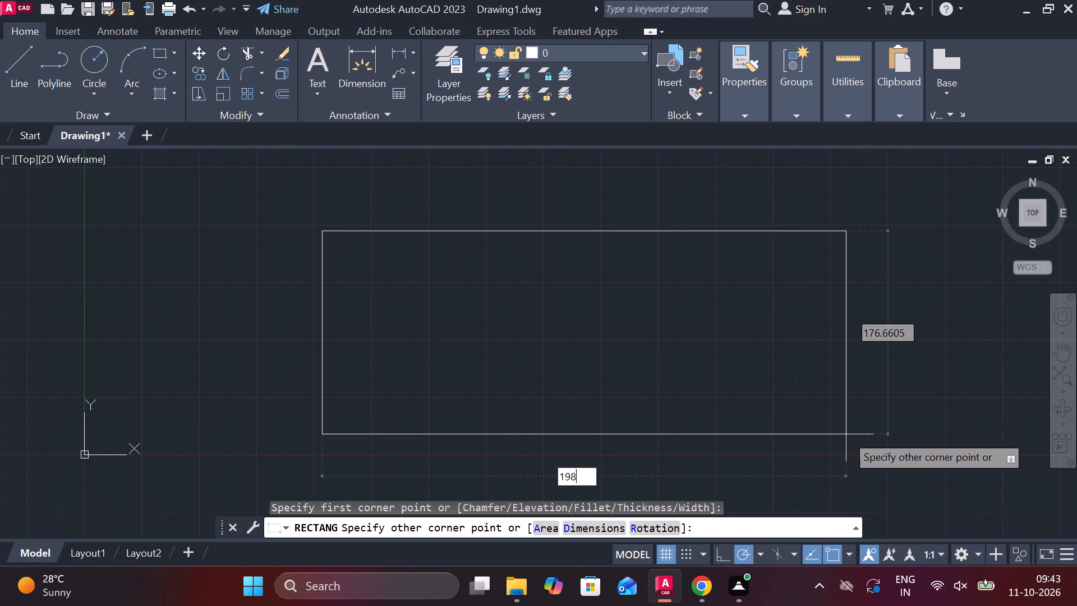
key("BackSpace")
key("0")
key("Tab")
type("65")
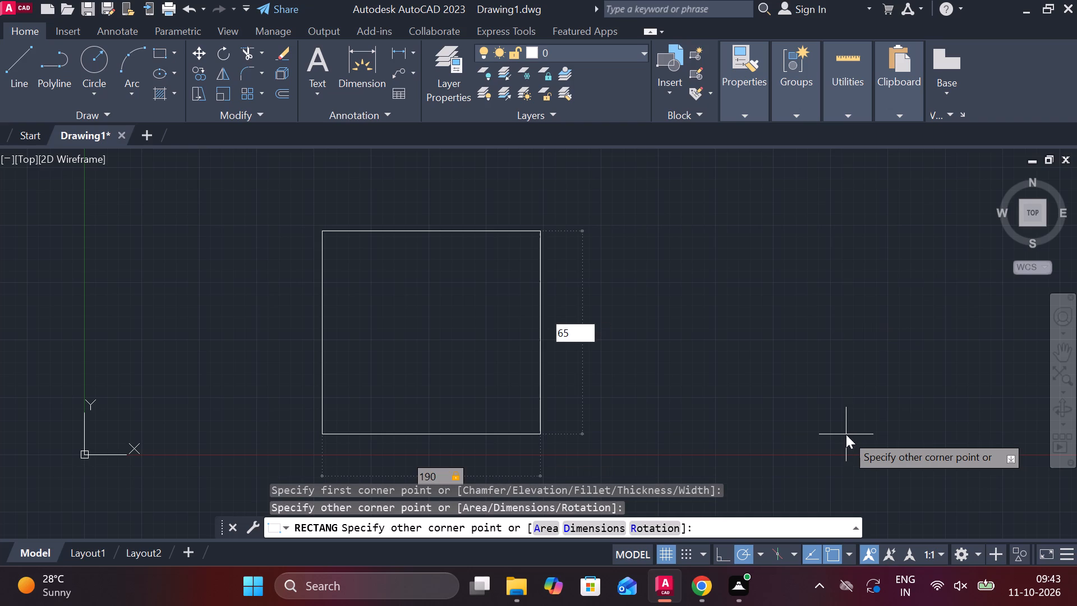
key("Return")
Explode the rectangle into separate lines.
scroll(627, 327, "up", 1)
scroll(174, 280, "down", 2)
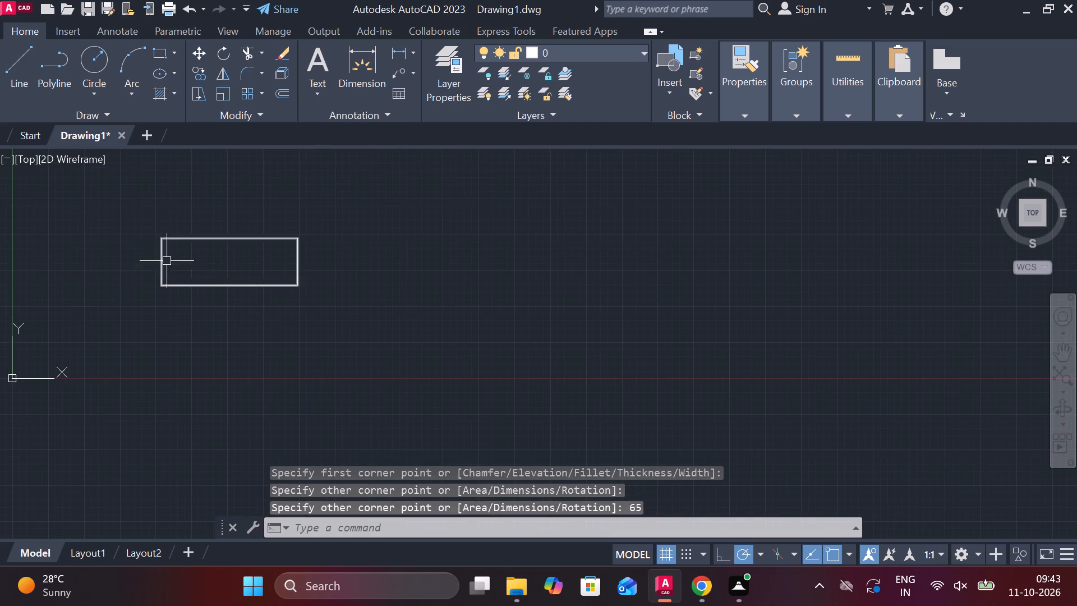
left_click(155, 238)
left_click(402, 288)
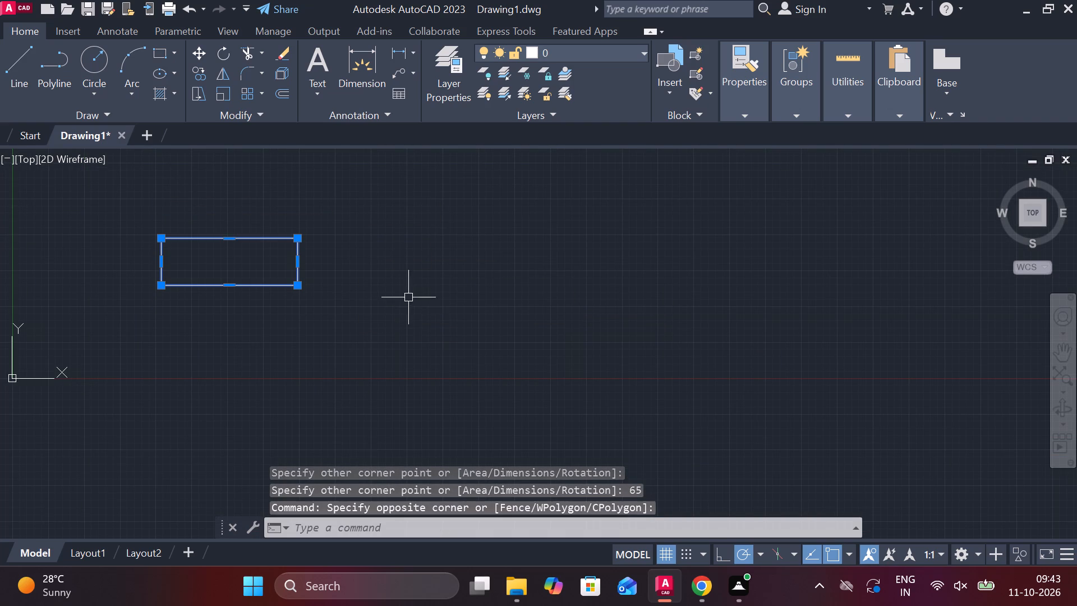
type("ex")
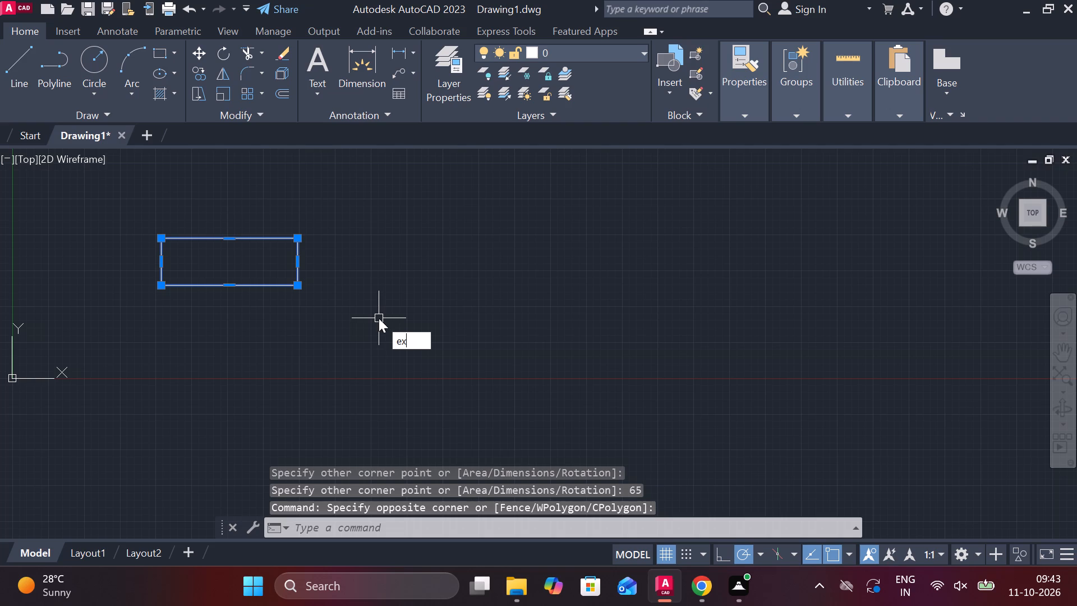
left_click(439, 378)
Draw a vertical line about 78 long downward from the top edge, starting 25 left of the rectangle's upper-right corner.
scroll(268, 259, "up", 2)
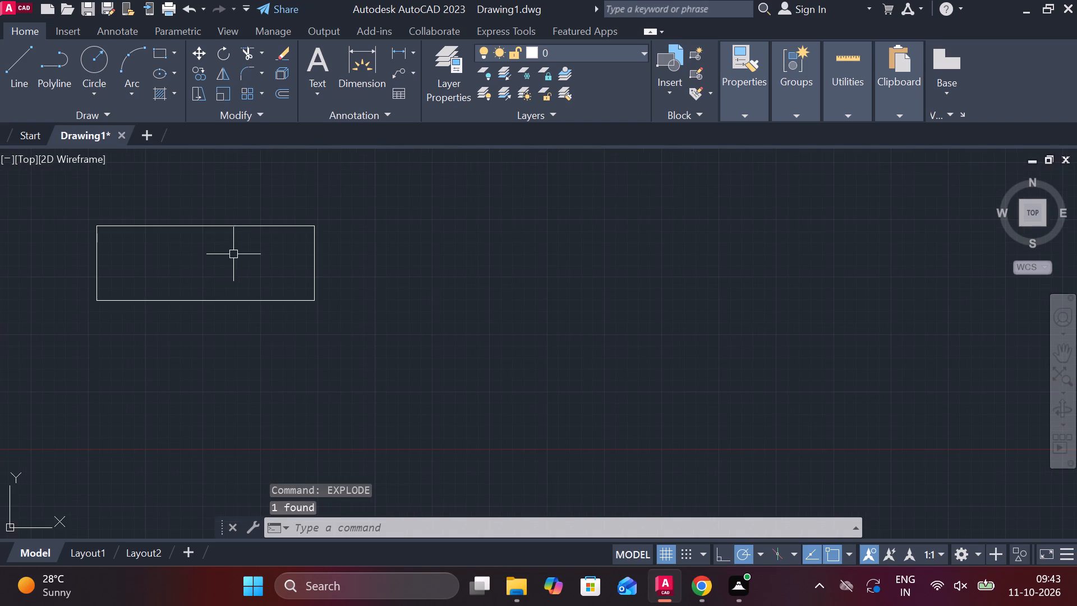
scroll(232, 252, "up", 1)
middle_click_drag(489, 392, 676, 447)
scroll(591, 371, "up", 1)
middle_click_drag(457, 368, 751, 405)
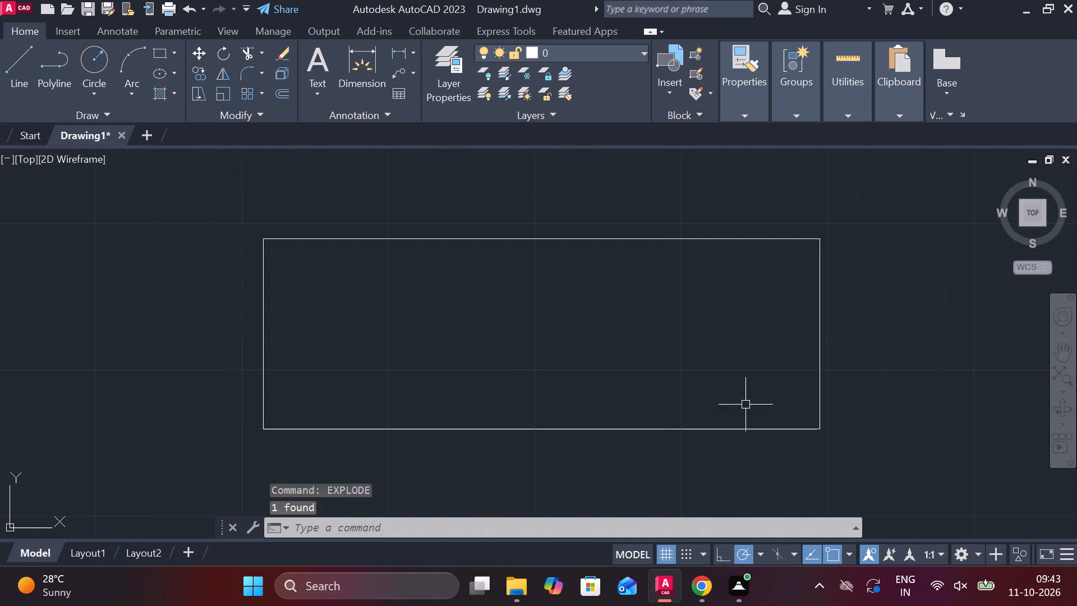
left_click(820, 330)
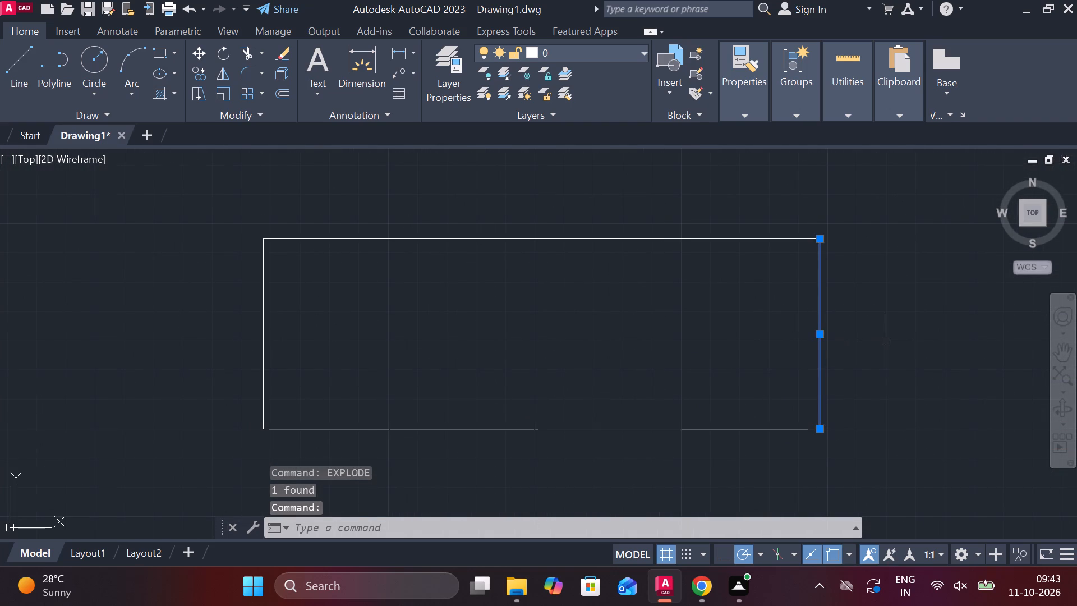
key("Escape")
key("l")
key("Return")
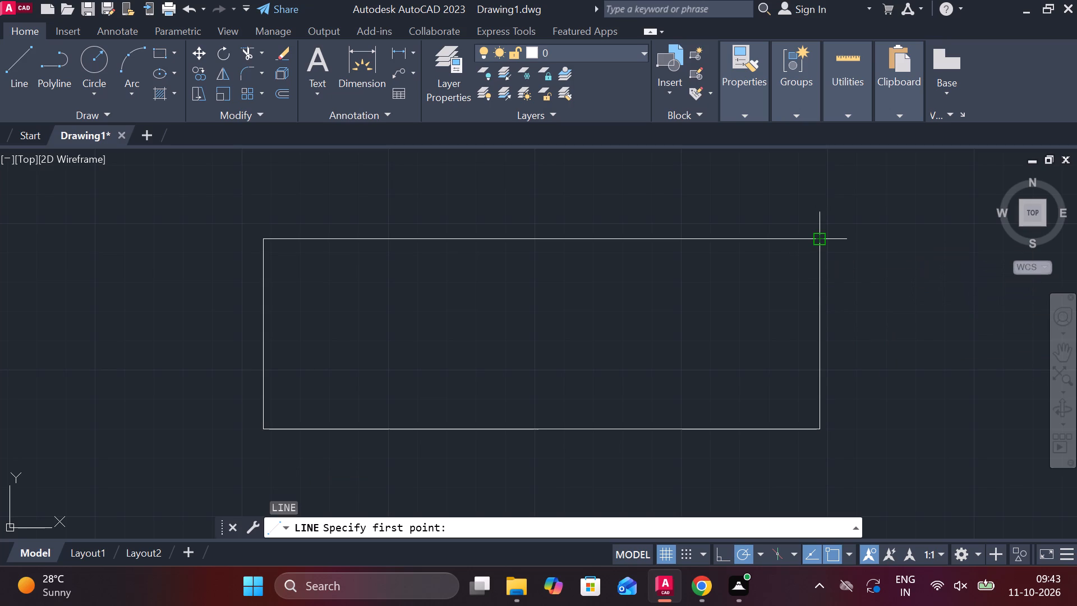
type("25")
key("space")
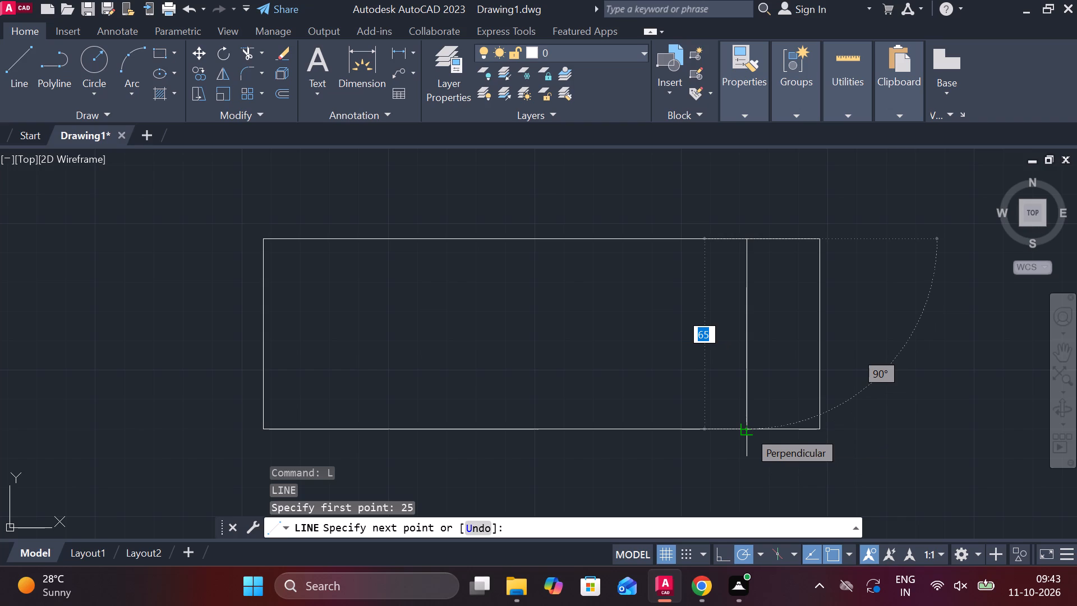
double_click(748, 467)
key("Escape")
Draw a second vertical line about 76 long downward from the top edge, starting 25 left of the first vertical line.
key("l")
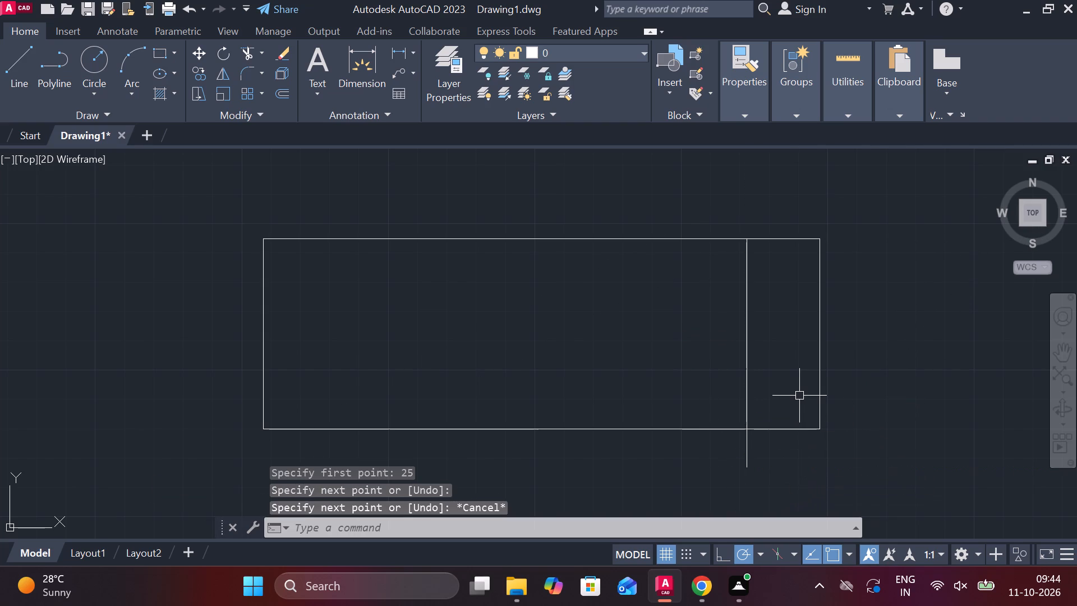
key("Return")
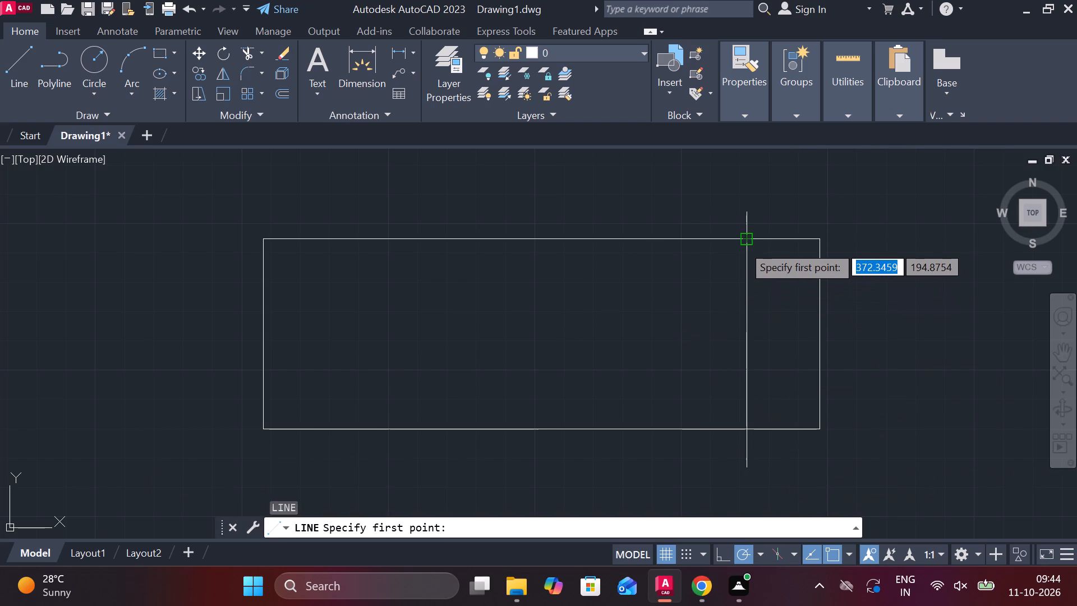
type("25")
key("space")
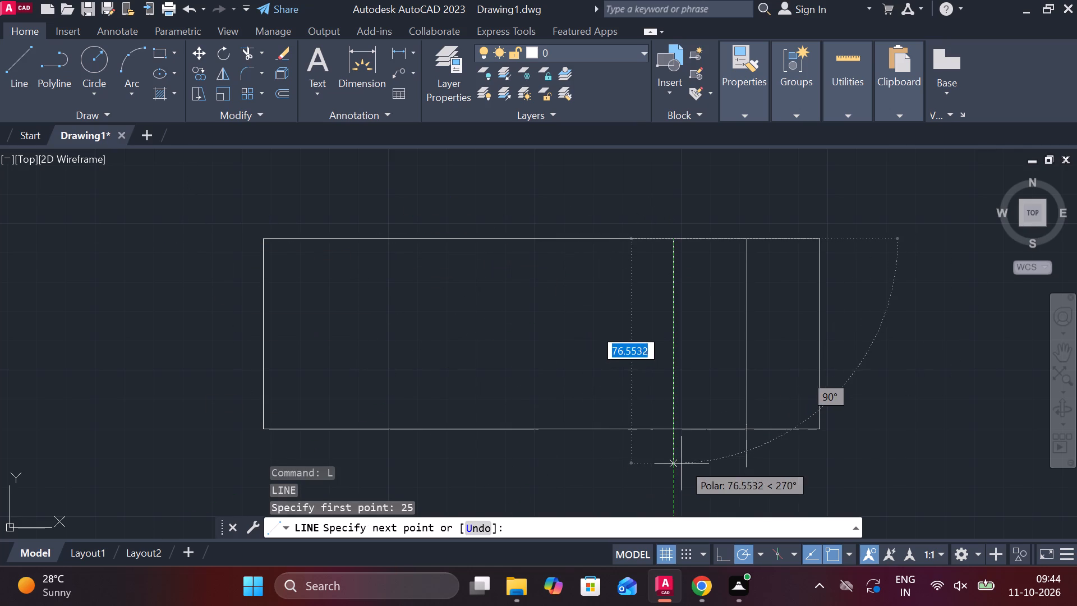
left_click(685, 462)
key("Escape")
Draw a third vertical line from the top edge past the bottom edge, 25 left of the second vertical line.
key("l")
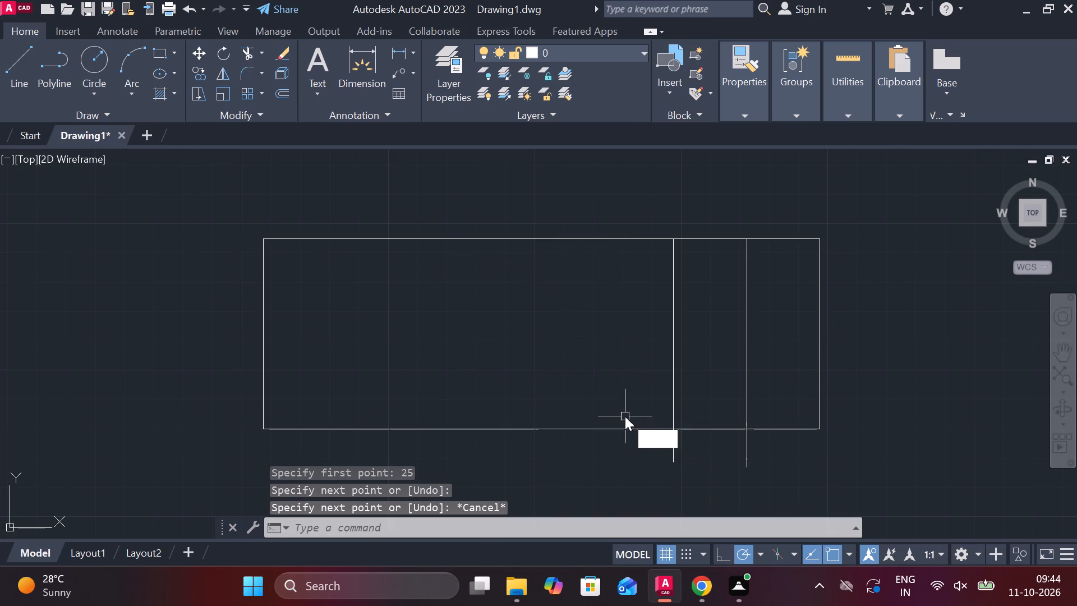
key("Return")
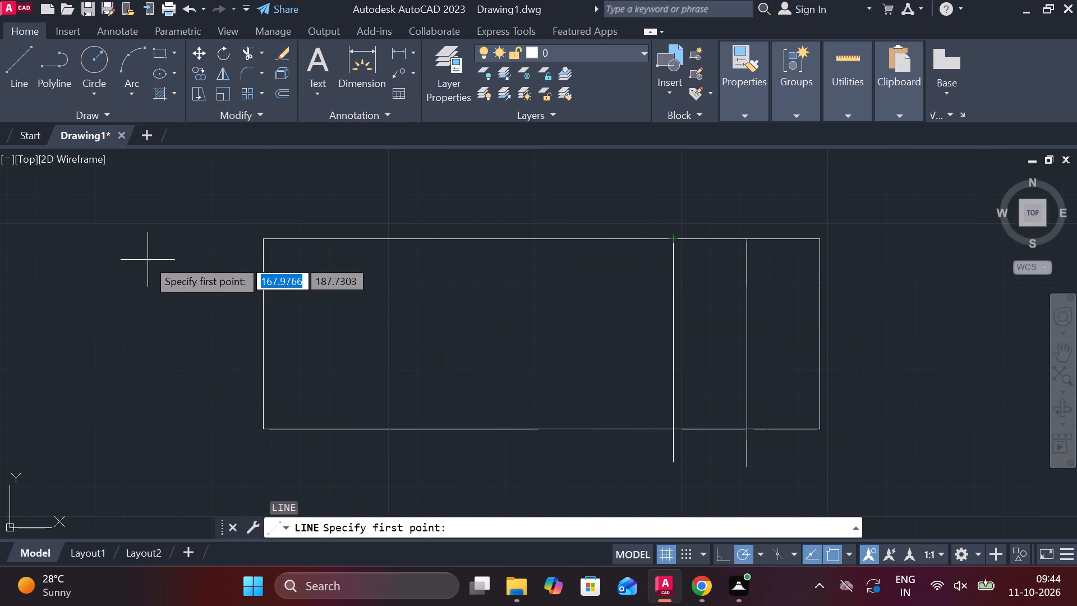
type("25")
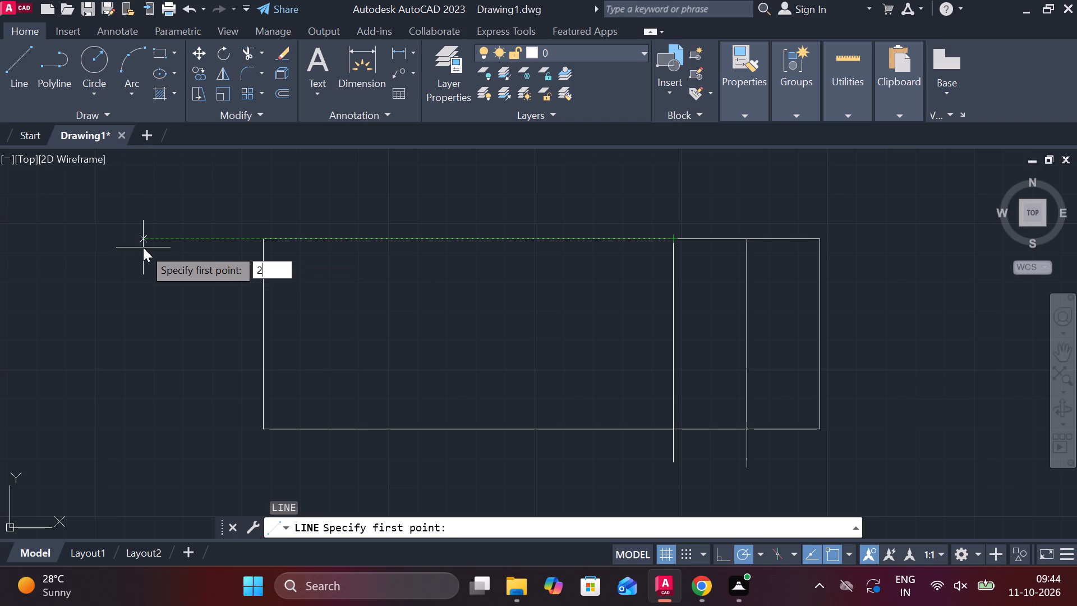
key("space")
left_click(611, 464)
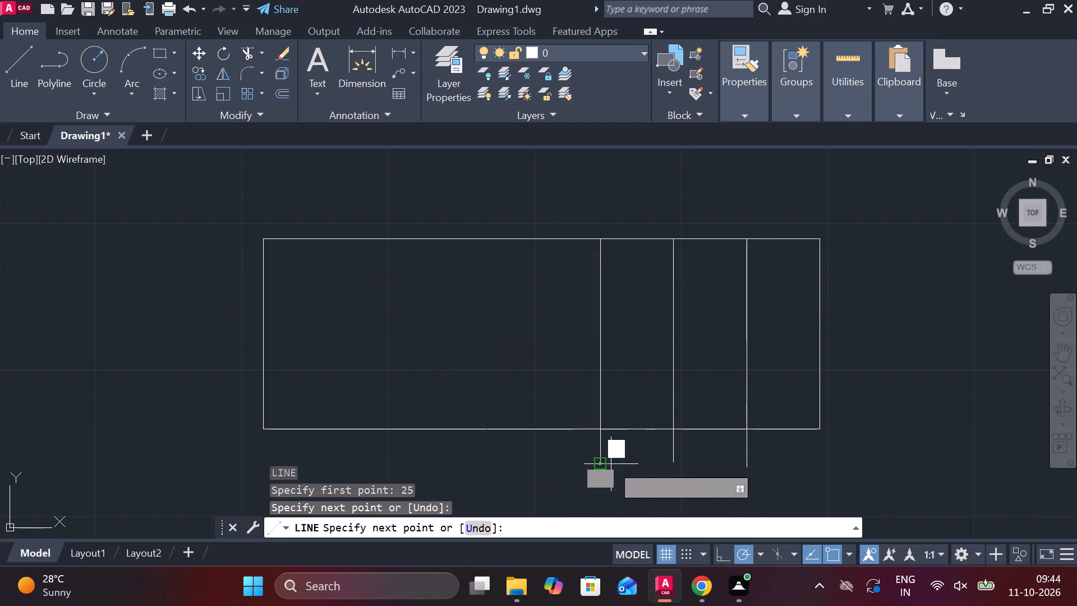
key("Escape")
Draw a horizontal line from the left edge, 20 above the lower-left corner, extending past the rectangle's right edge.
key("l")
key("Return")
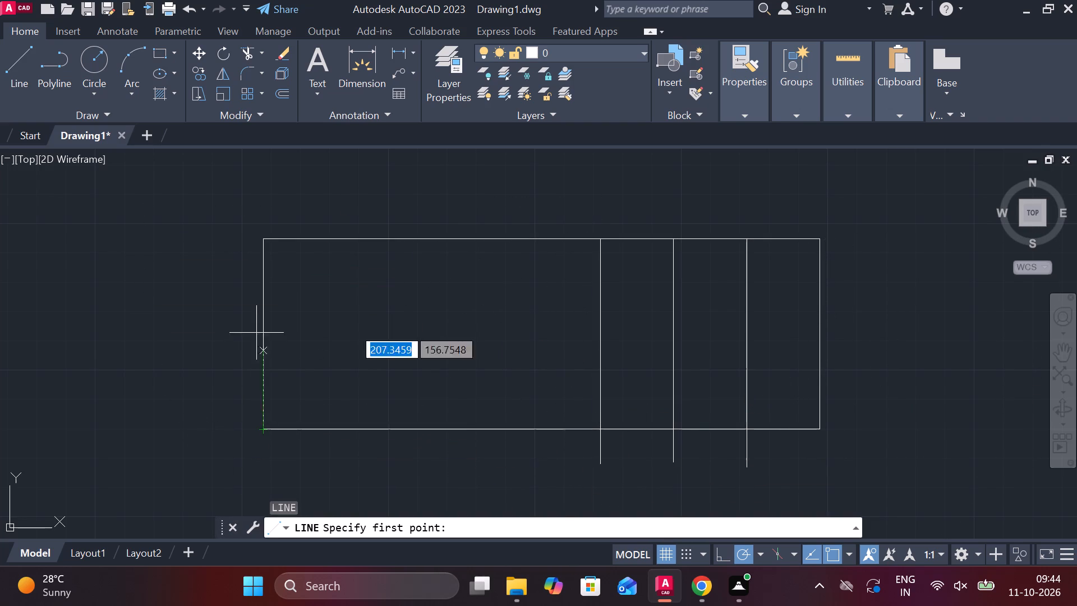
type("20")
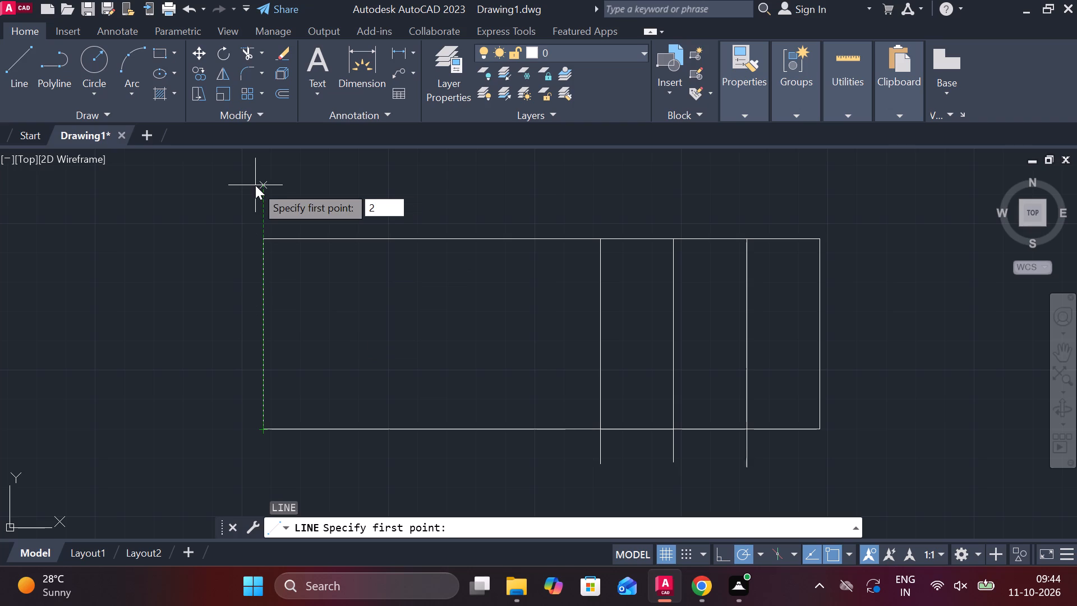
key("Return")
left_click(917, 365)
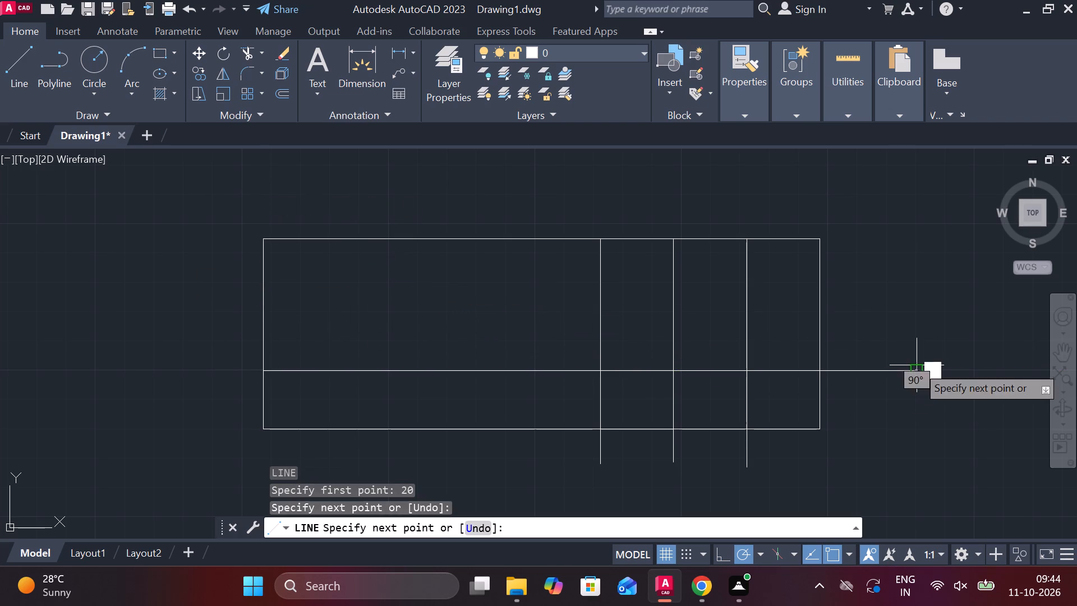
key("Escape")
Draw a vertical line from the bottom edge, 25 right of the lower-left corner, extending past the top edge.
key("l")
key("Return")
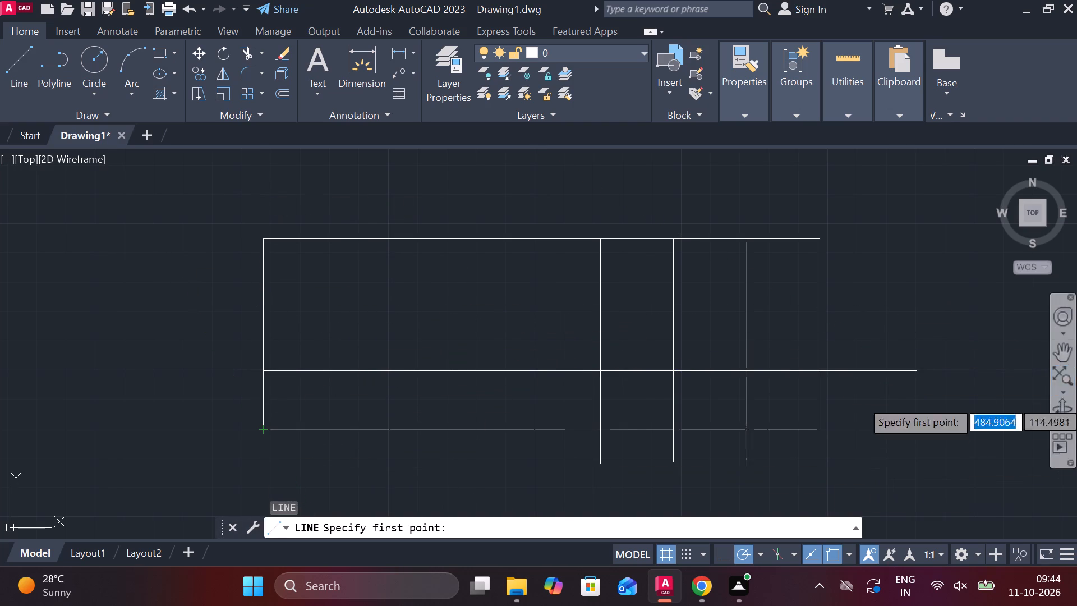
type("25")
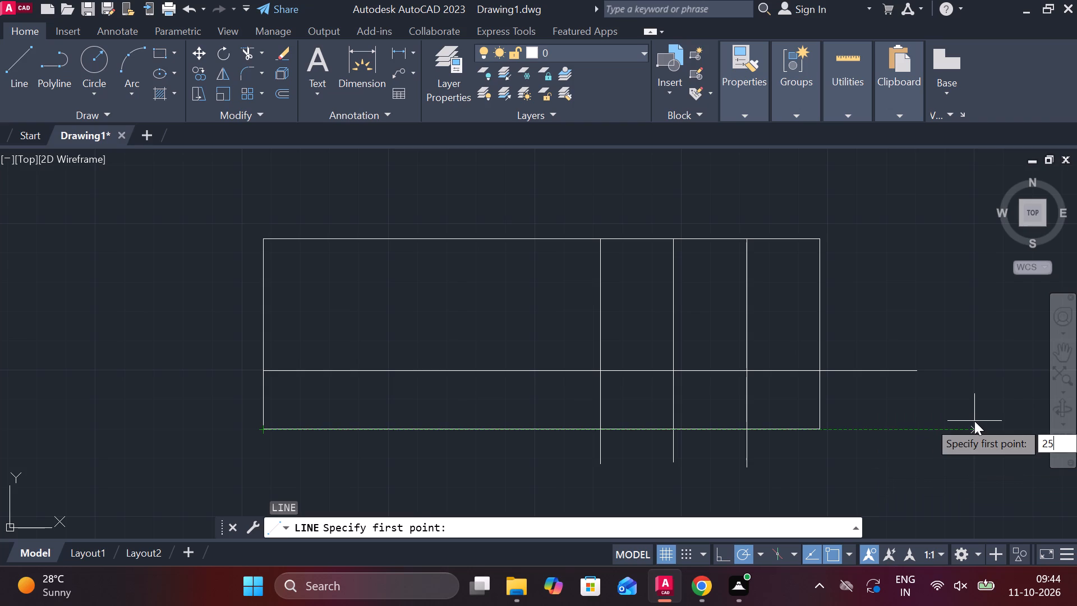
key("space")
left_click(340, 178)
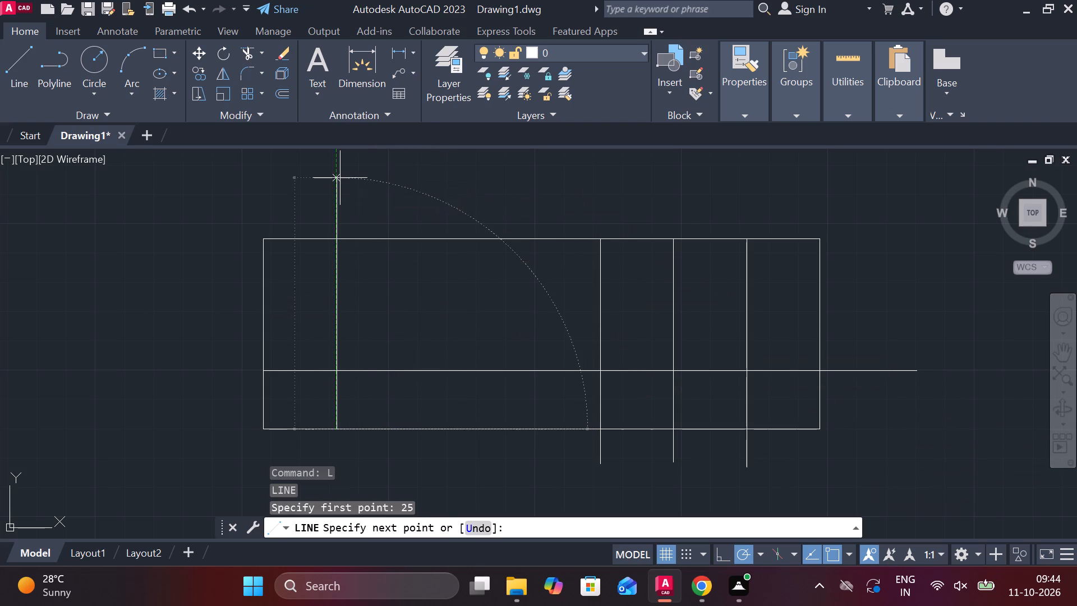
key("Escape")
Draw a horizontal line leftward from the rectangle's right edge, 7 above the existing horizontal line, extending past the three right-hand vertical lines.
scroll(911, 383, "up", 1)
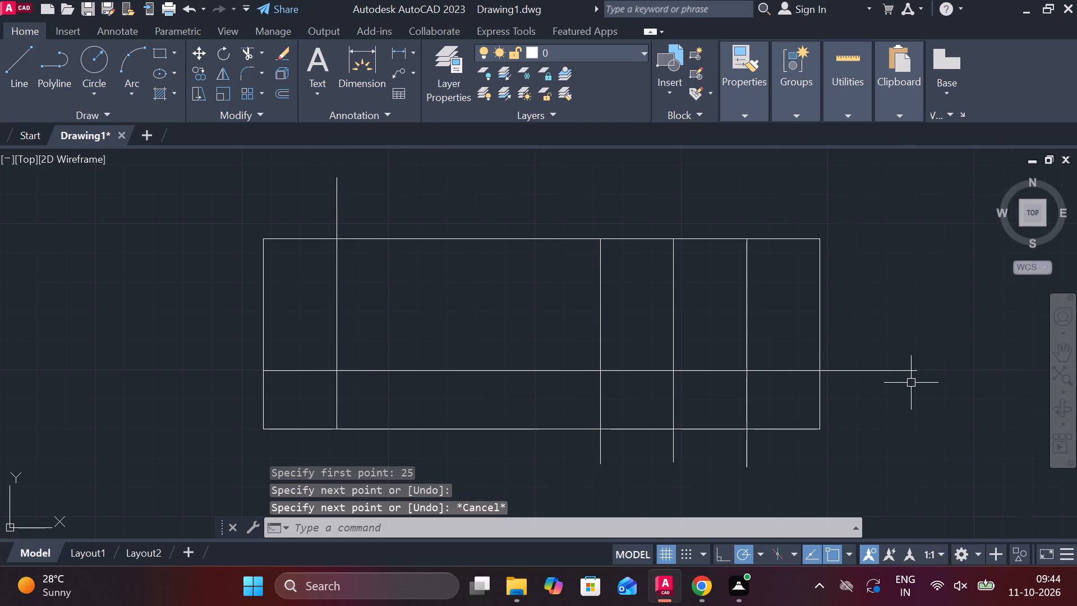
key("l")
key("Return")
scroll(779, 356, "down", 2)
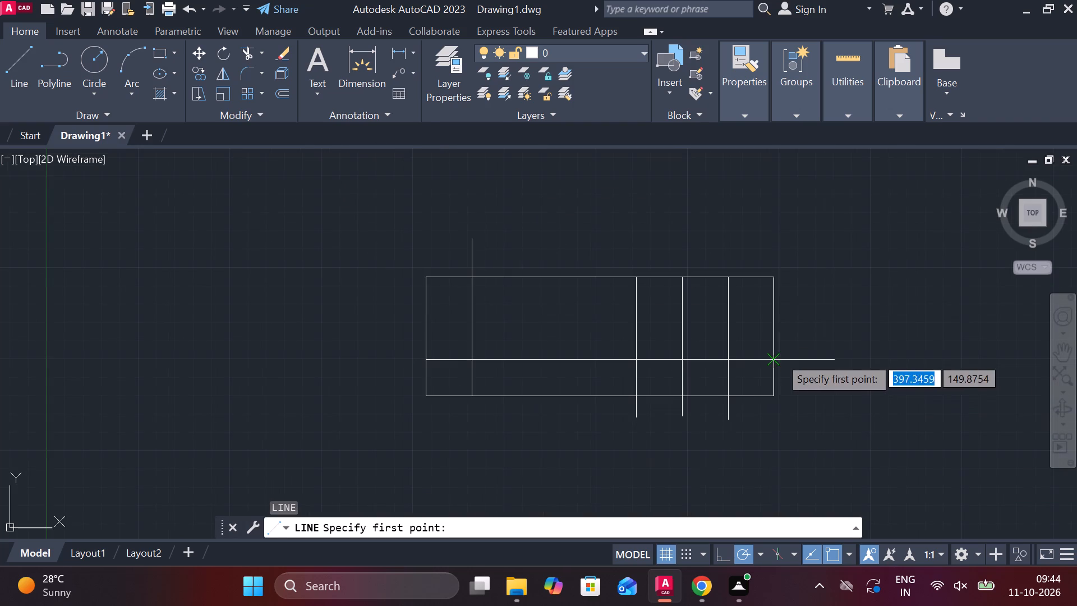
middle_click_drag(806, 323, 793, 400)
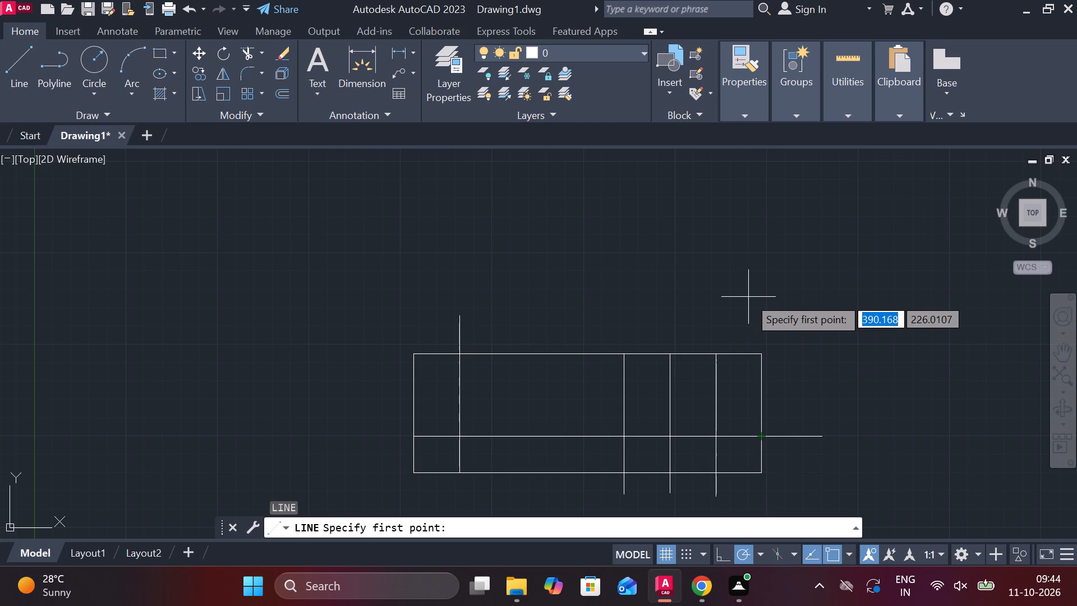
key("7")
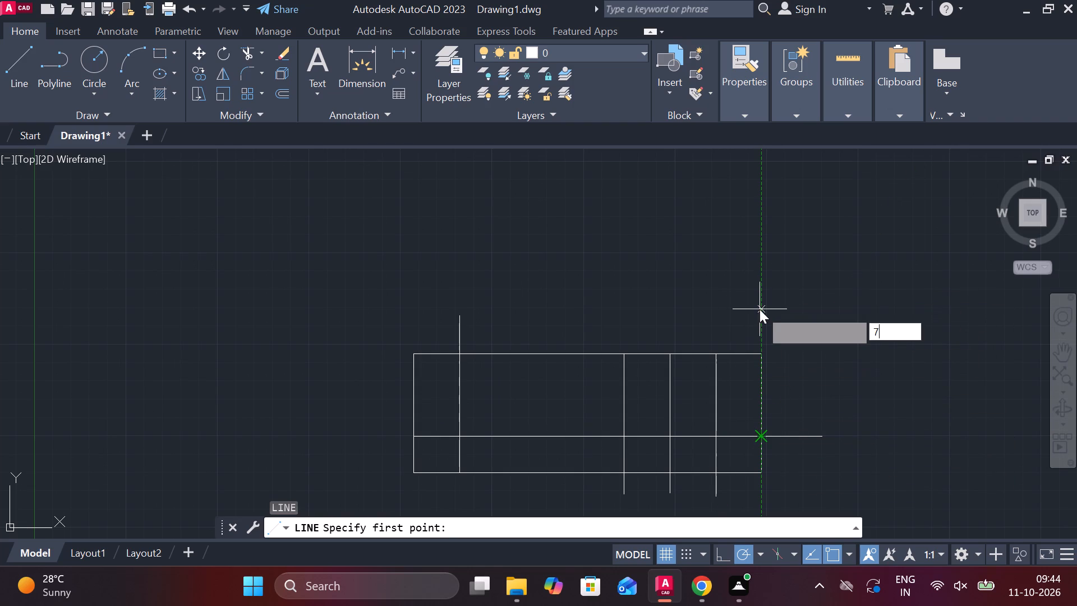
key("Return")
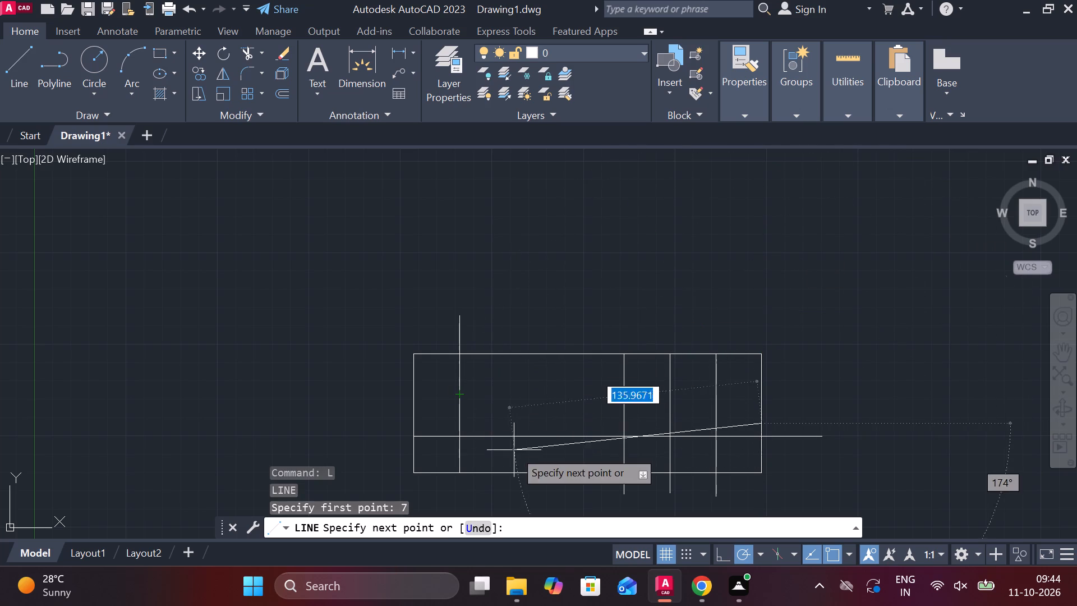
scroll(530, 423, "up", 2)
scroll(586, 420, "up", 1)
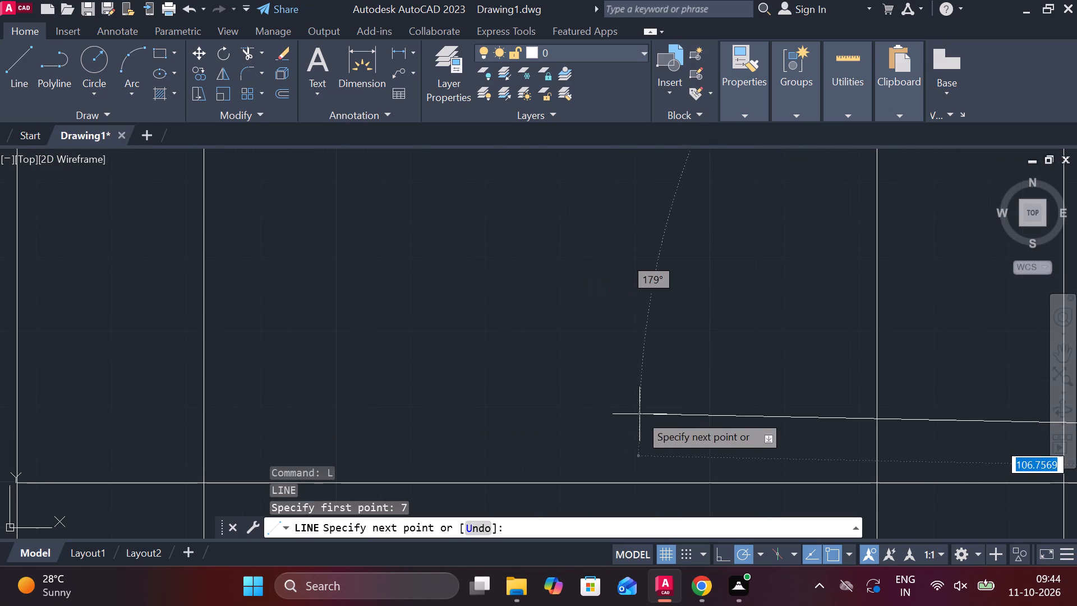
left_click(661, 426)
key("Escape")
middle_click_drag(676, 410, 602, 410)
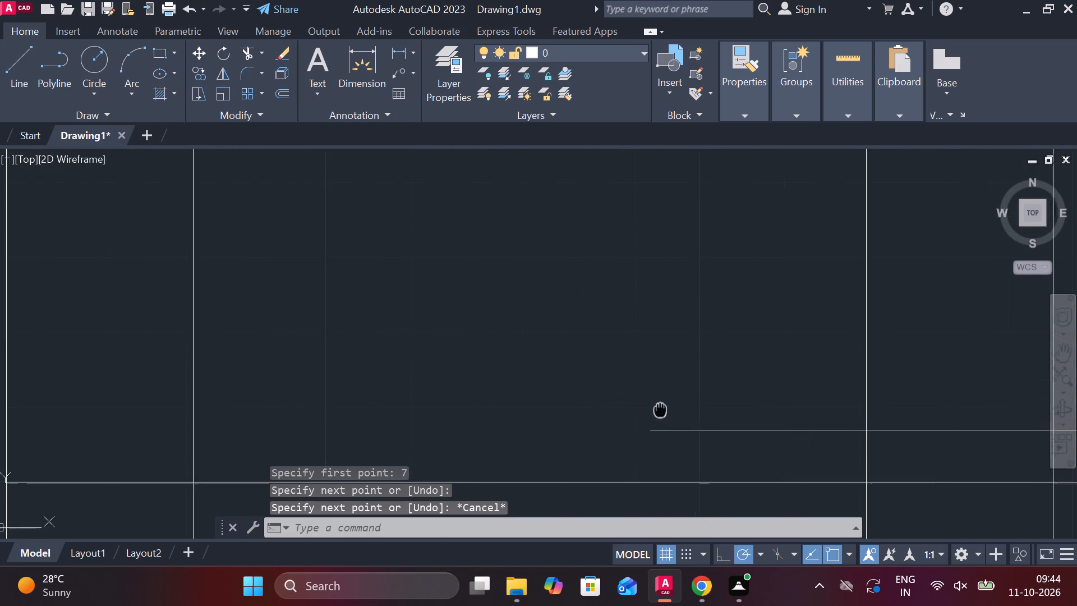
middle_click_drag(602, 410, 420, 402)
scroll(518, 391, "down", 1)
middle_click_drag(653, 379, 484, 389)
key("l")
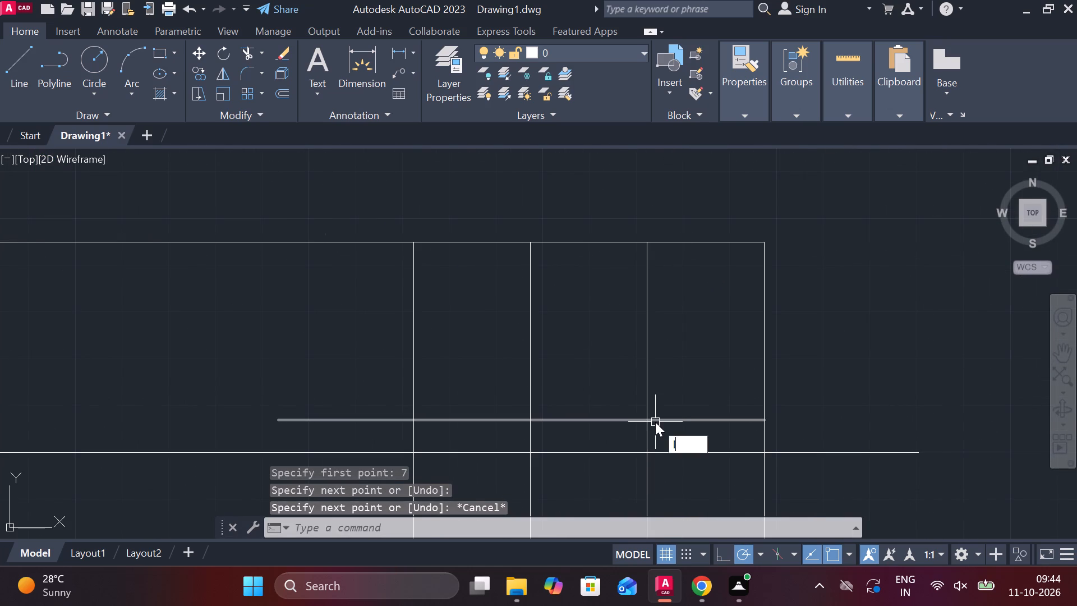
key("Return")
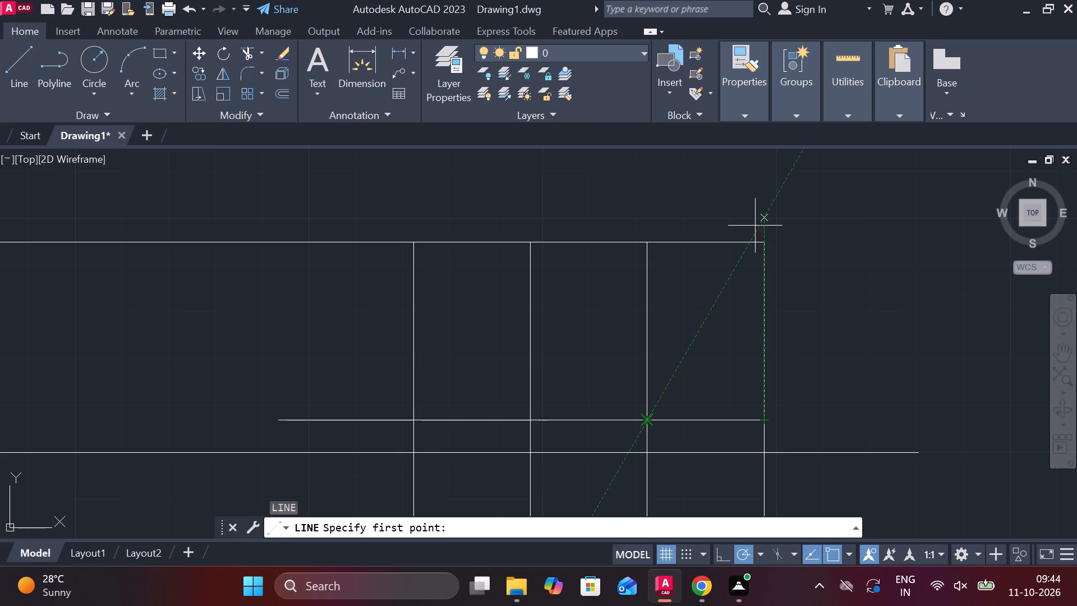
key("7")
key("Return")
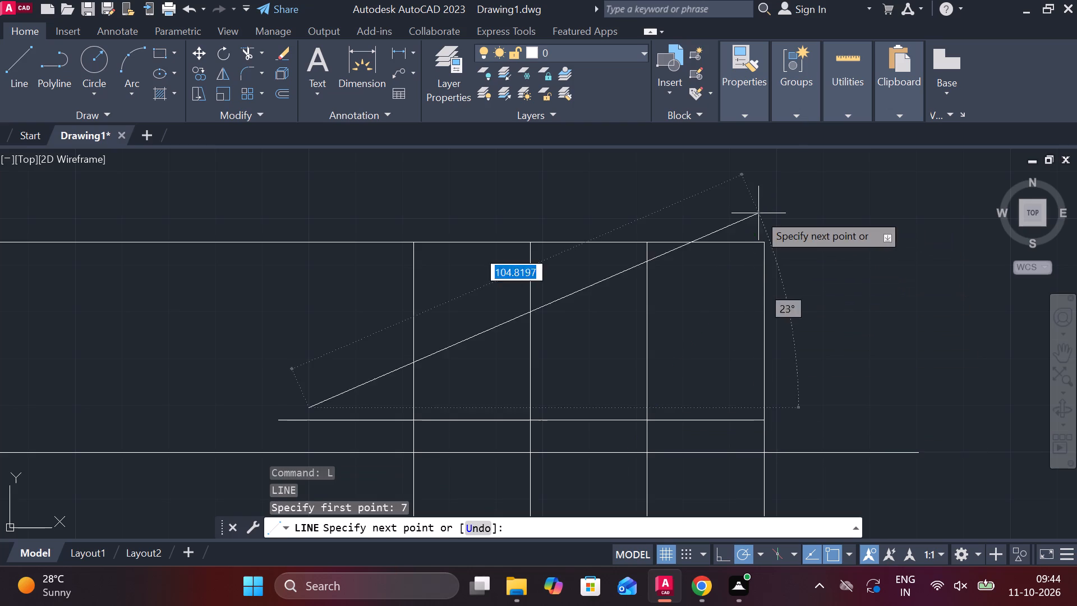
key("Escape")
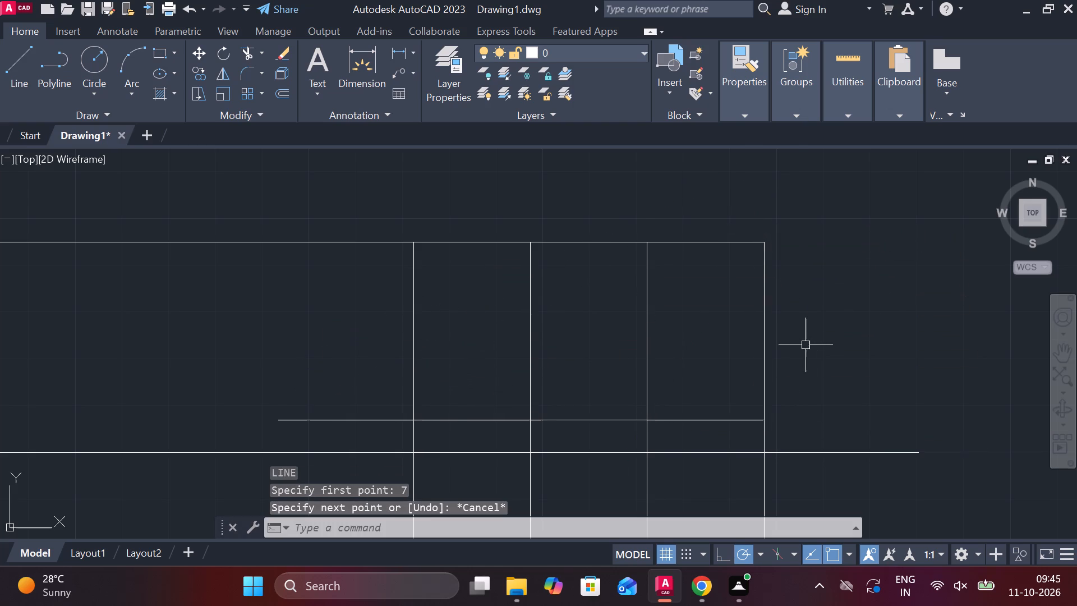
Draw a second horizontal row line leftward from the right edge, 7 above the first, extending past the three vertical lines.
key("l")
key("Return")
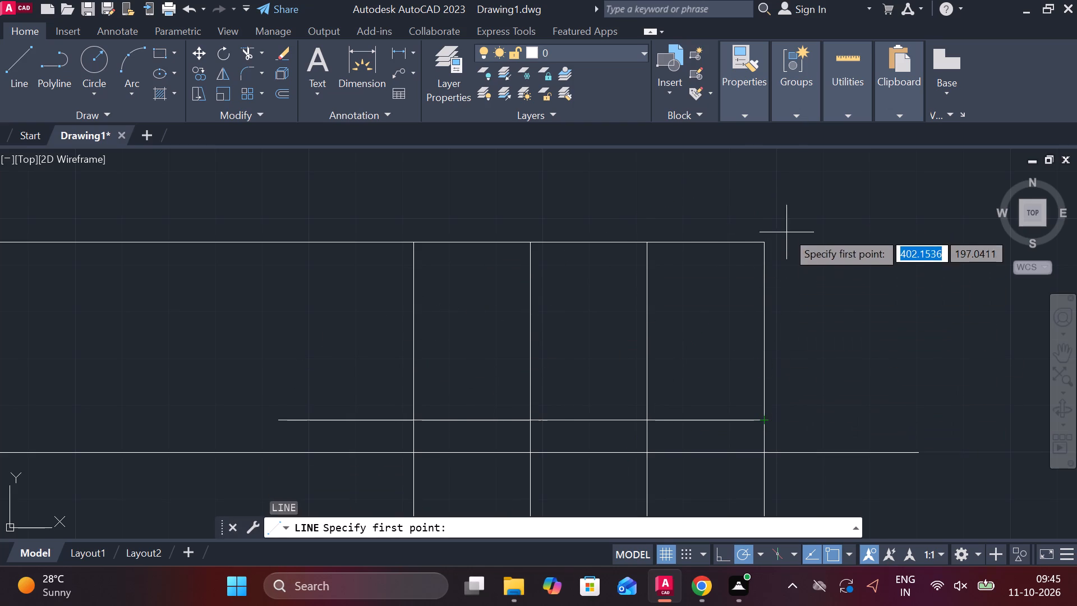
key("7")
key("Return")
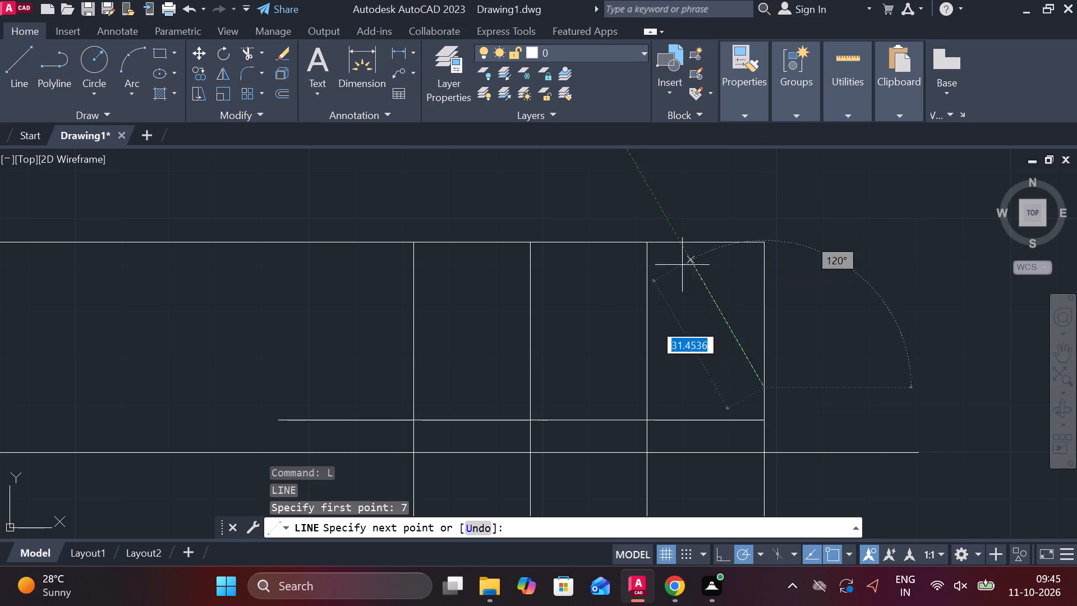
left_click(293, 383)
key("Escape")
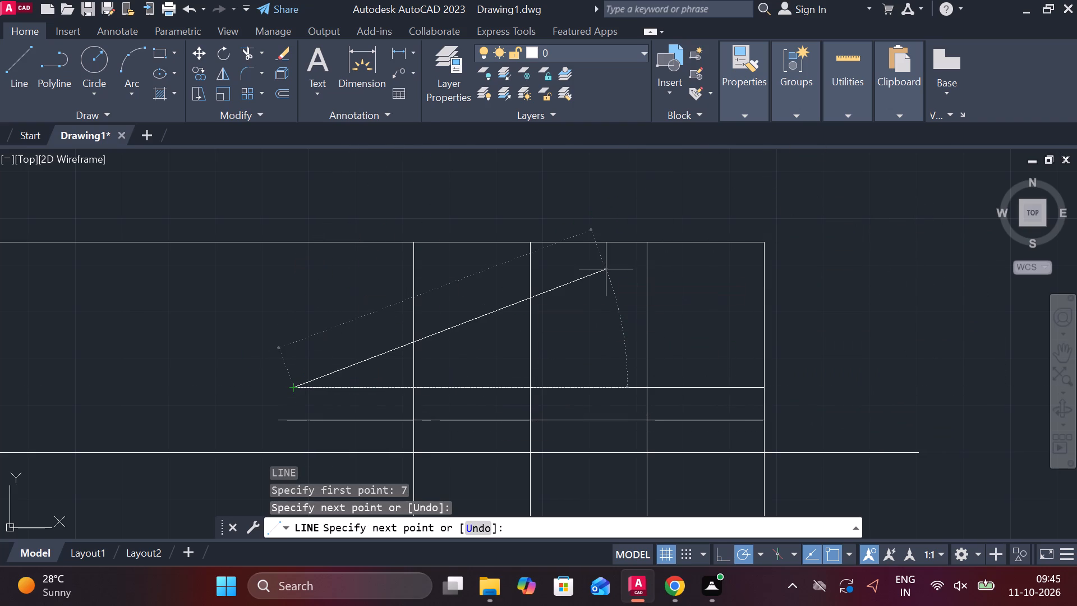
Draw a third horizontal row line leftward from the right edge, 7 above the second, extending past the three vertical lines.
key("l")
key("Return")
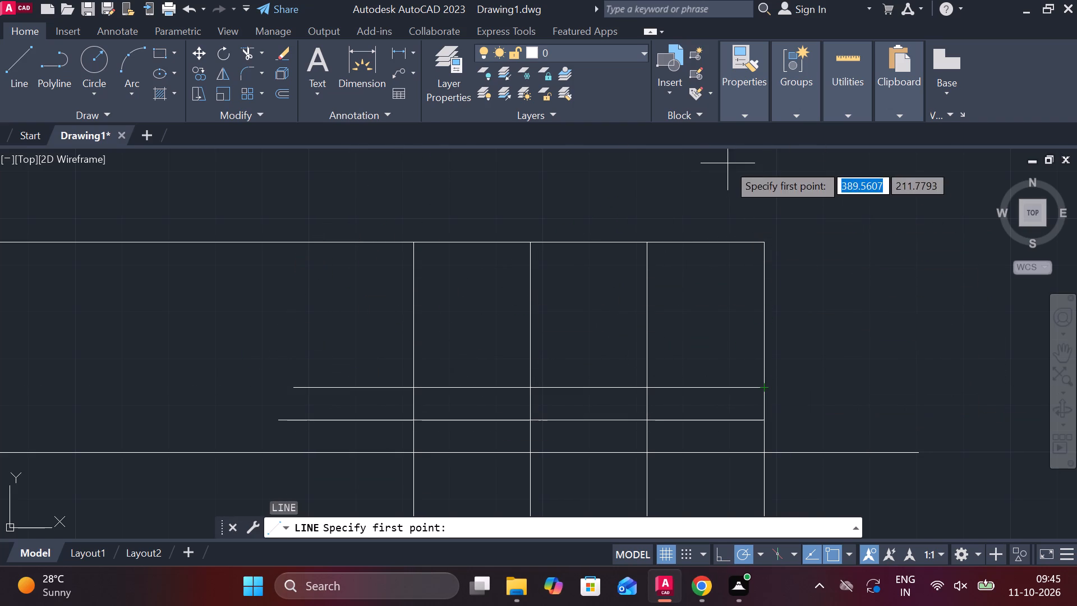
key("7")
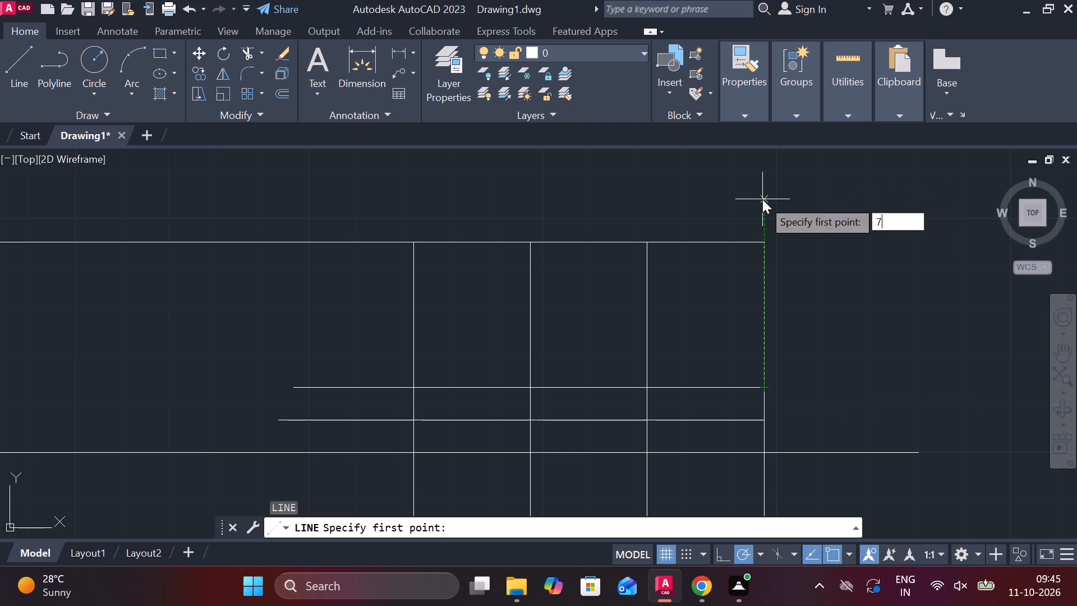
key("Return")
left_click(215, 360)
key("Escape")
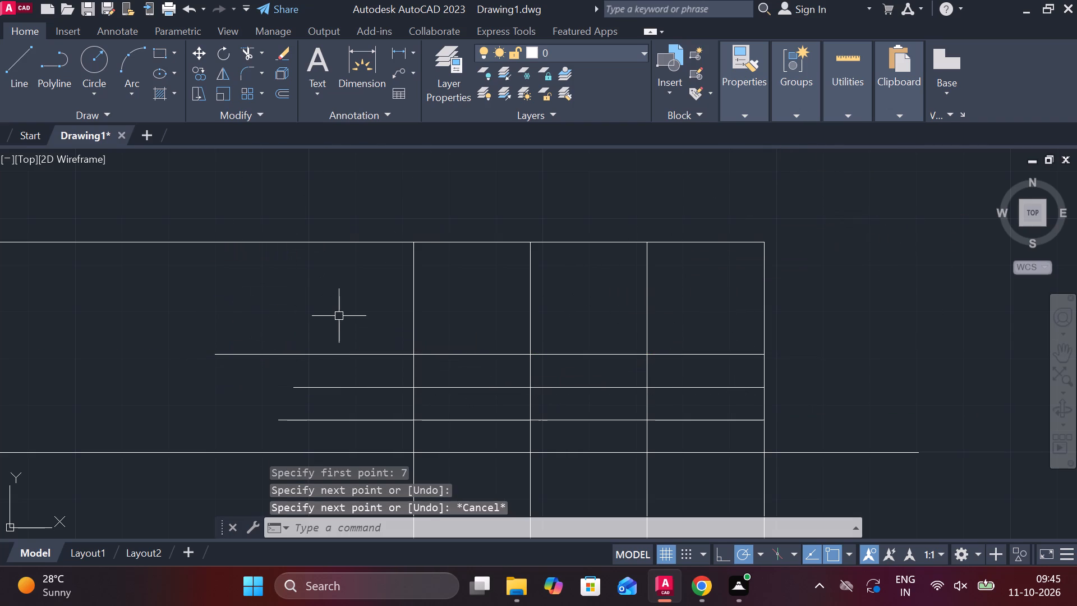
Draw a fourth horizontal row line leftward from the right edge, 7 above the third, extending past the three vertical lines.
key("l")
key("Return")
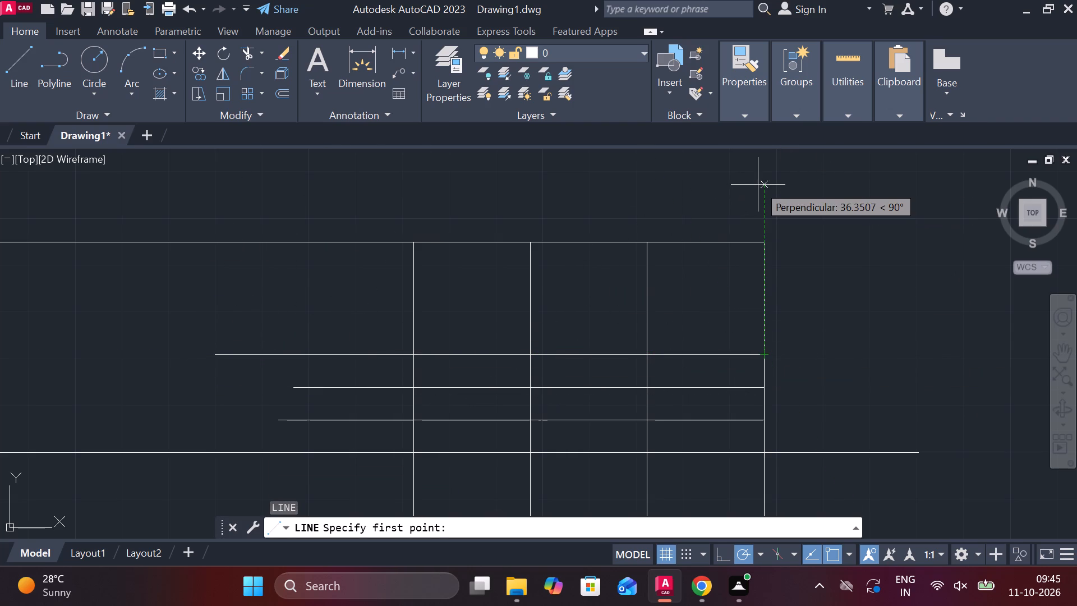
key("7")
key("Return")
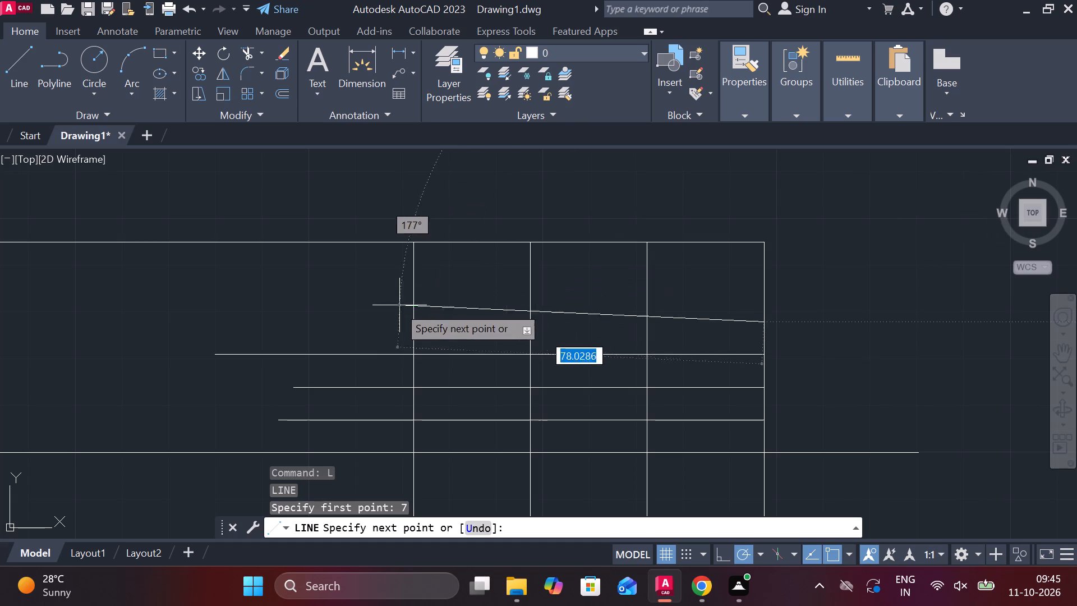
left_click(333, 322)
key("Escape")
Draw a fifth horizontal row line about 105 long leftward from the right edge, 7 above the fourth.
key("l")
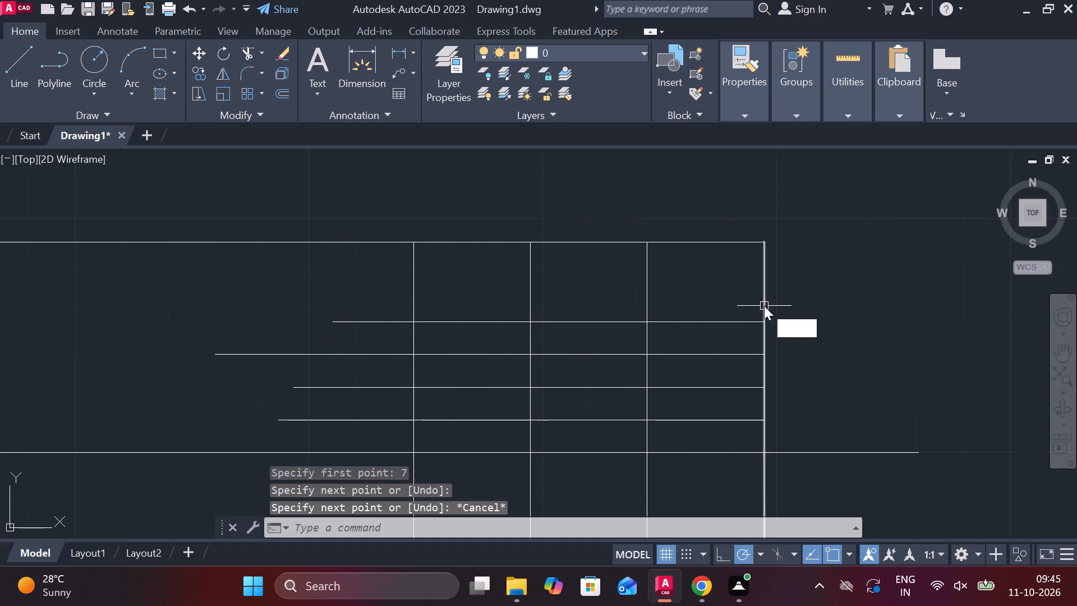
key("Return")
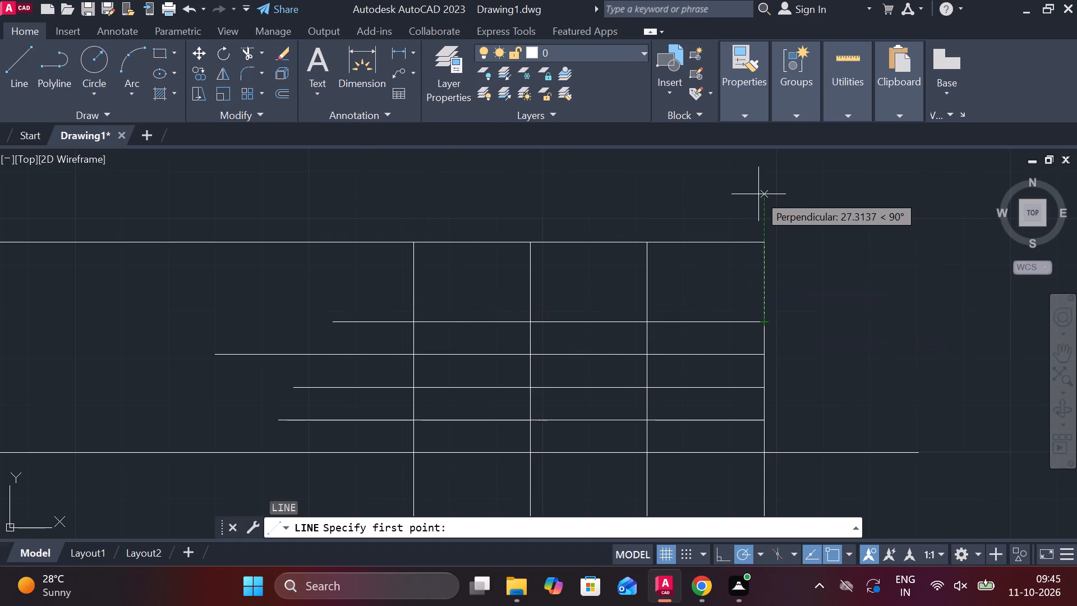
key("7")
key("Return")
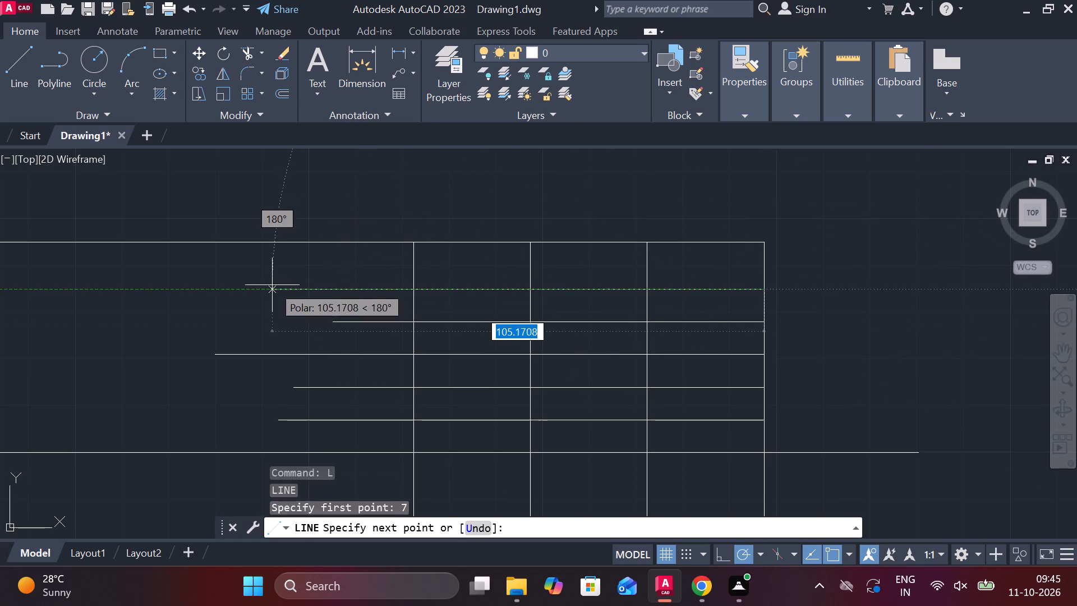
left_click(272, 286)
key("Escape")
Trim the ends of the five row lines that extend left of the third vertical line.
type("tr")
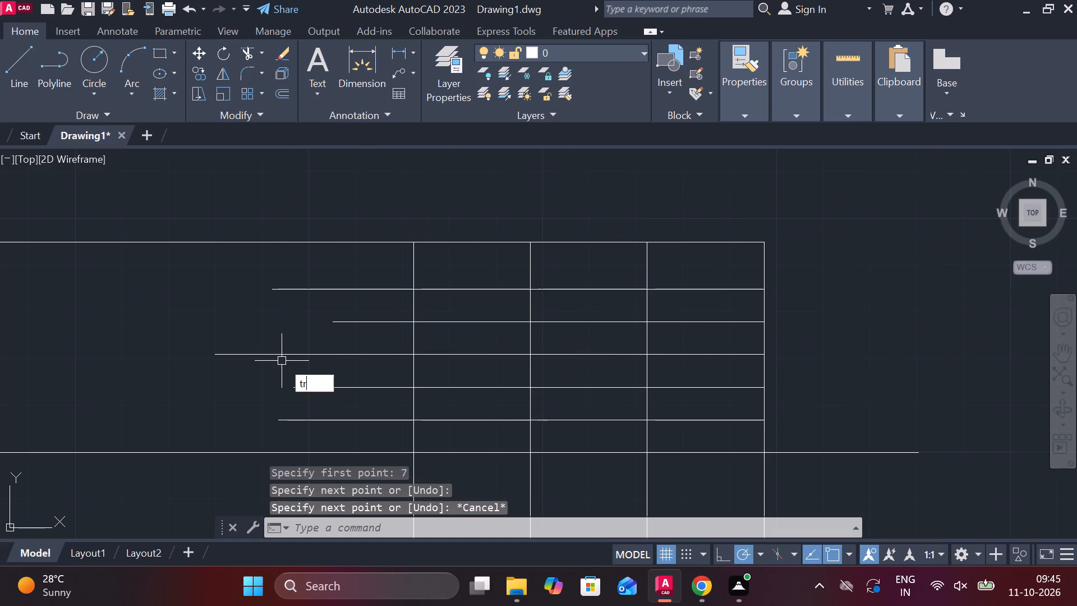
key("space")
left_click_drag(365, 275, 365, 401)
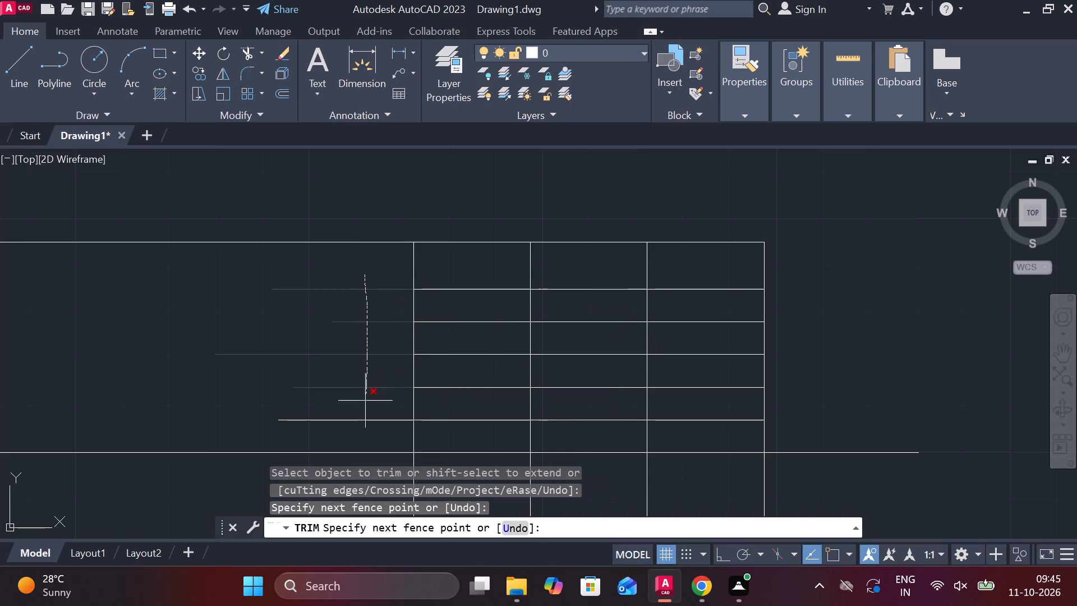
left_click_drag(365, 401, 359, 425)
Trim the two rightmost vertical lines below the row grid and all line ends projecting beyond the rectangle's bottom and right edges.
middle_click_drag(334, 392, 370, 301)
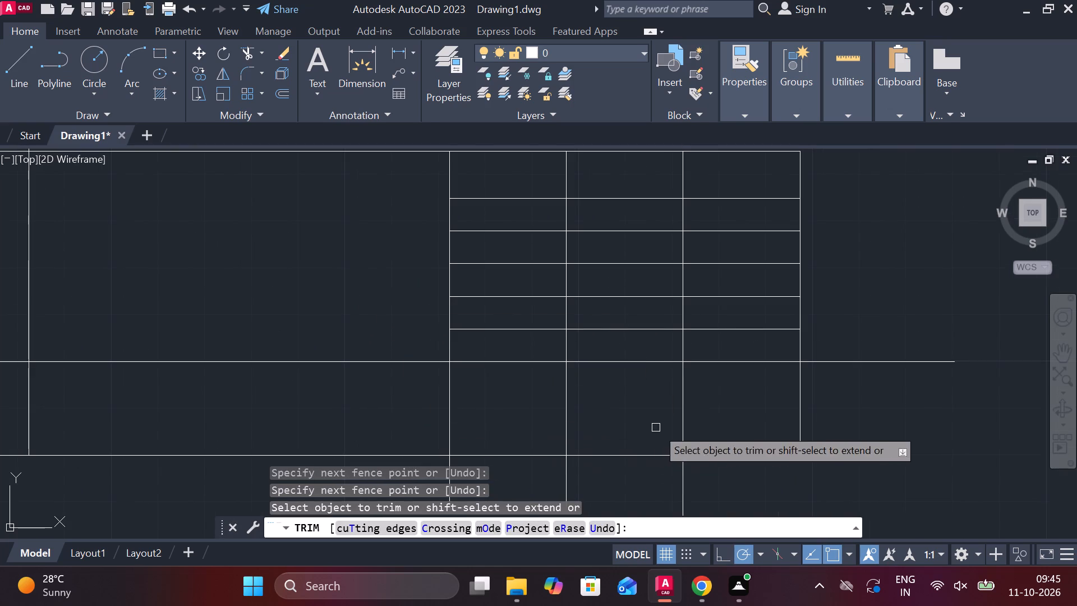
left_click(685, 468)
left_click(565, 415)
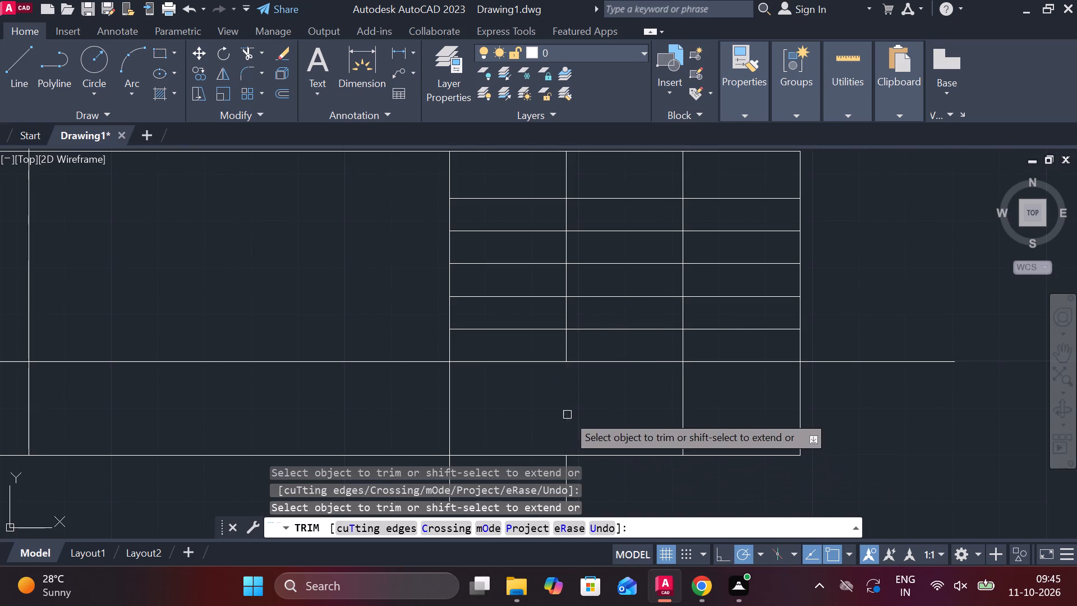
left_click(680, 415)
left_click(866, 360)
scroll(866, 360, "down", 1)
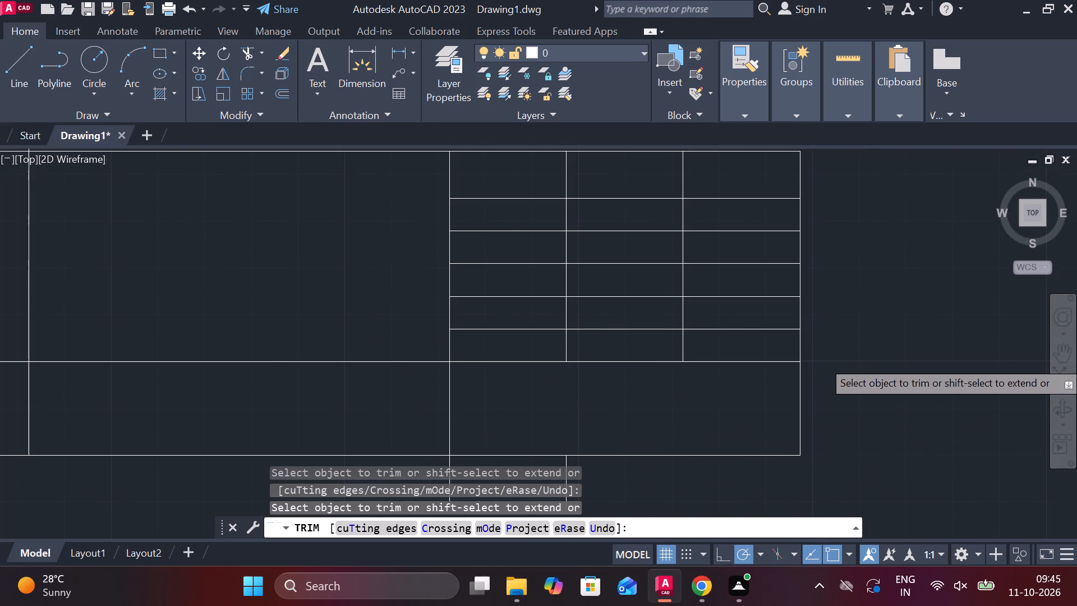
left_click(678, 439)
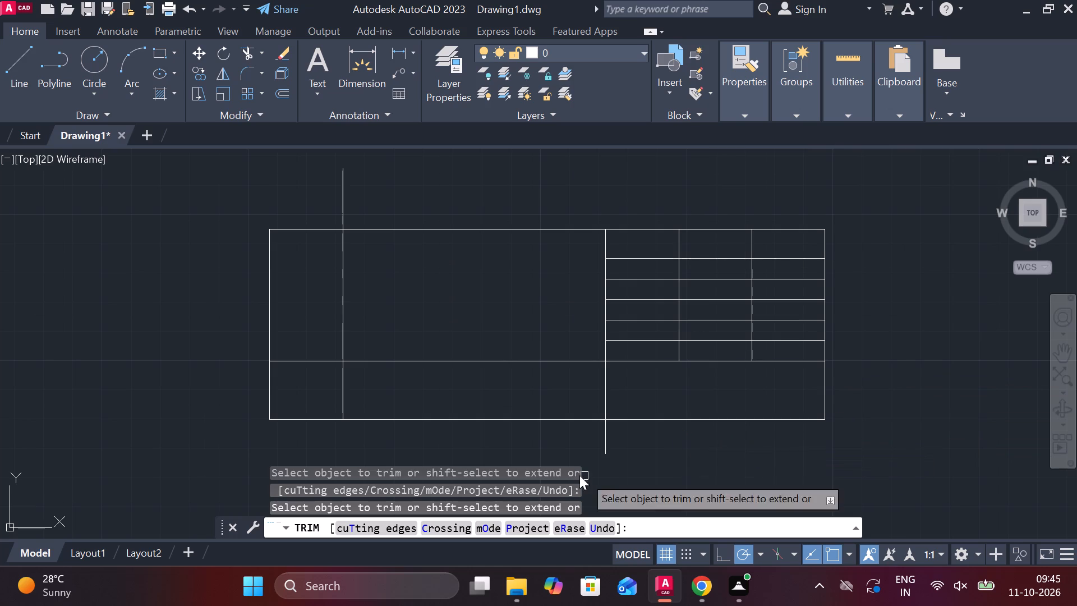
left_click(602, 439)
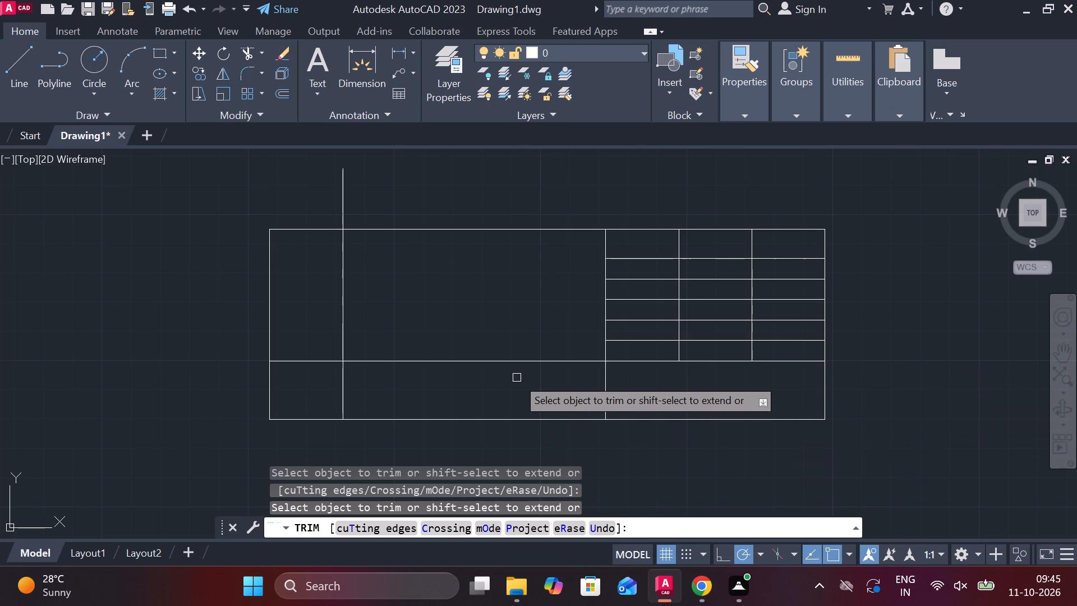
Trim the long horizontal line's middle span and the left vertical line above it, leaving a 25 by 20 box in the lower-left corner.
left_click(497, 360)
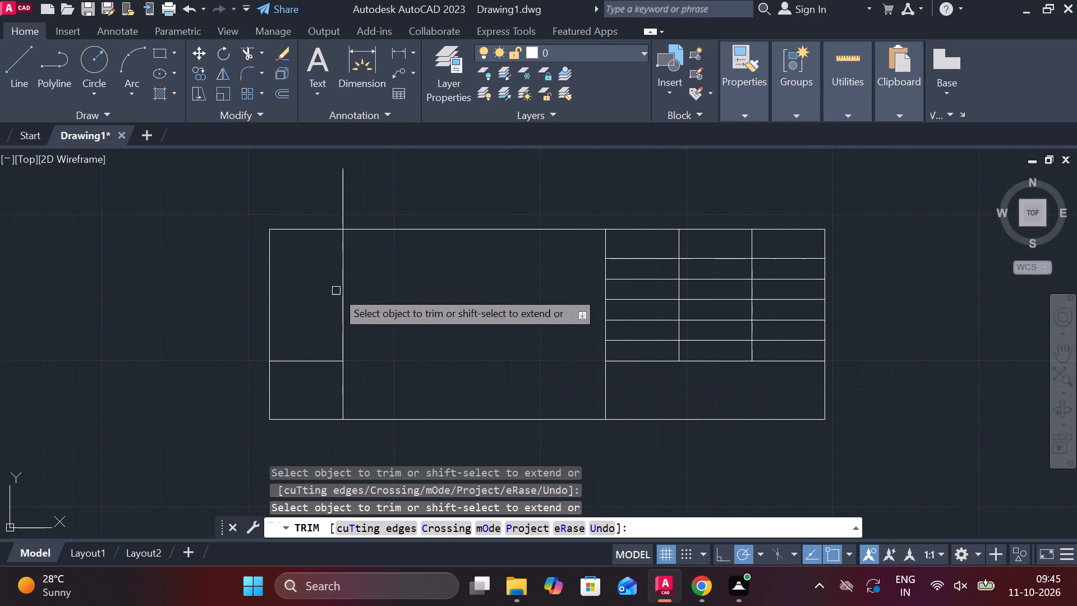
left_click(339, 297)
left_click(339, 204)
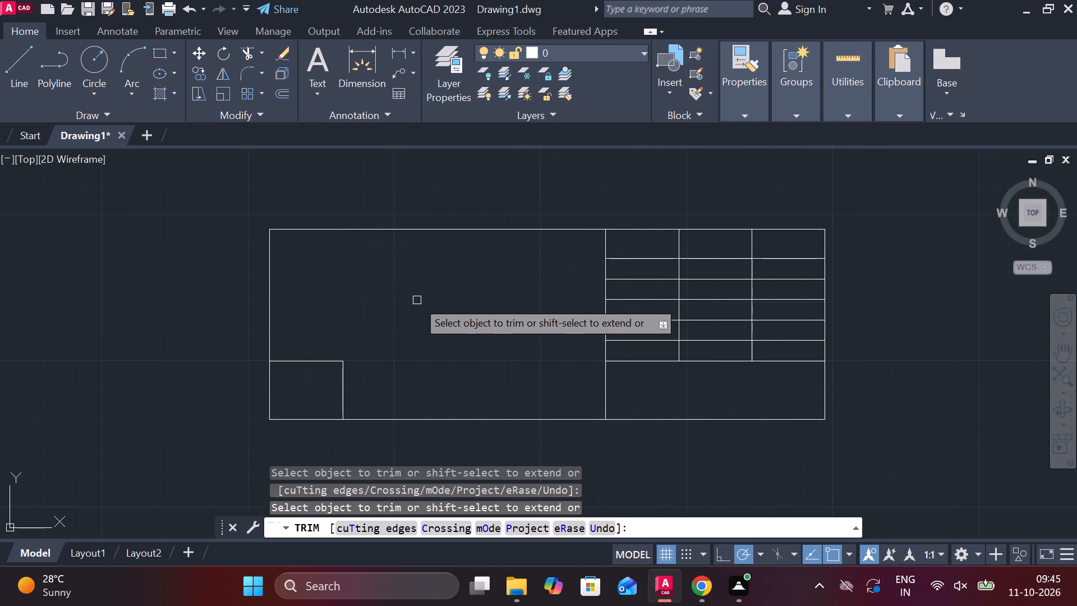
scroll(417, 300, "up", 1)
key("Escape")
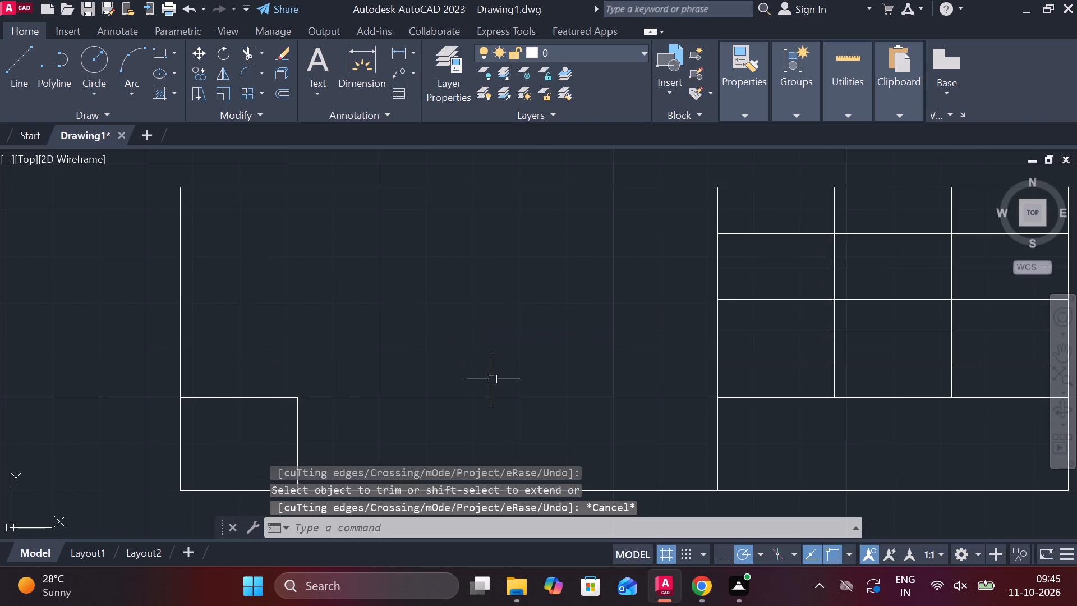
Draw a horizontal line about 90 long from the row grid's lower-left corner to the upper-right corner of the 25 by 20 box.
key("l")
key("Return")
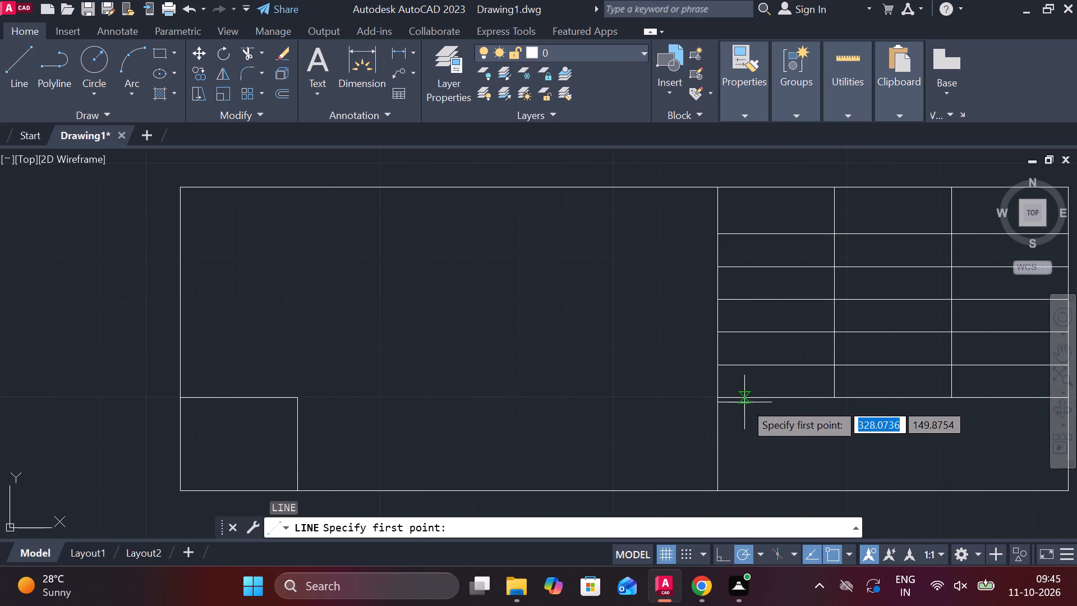
left_click(710, 398)
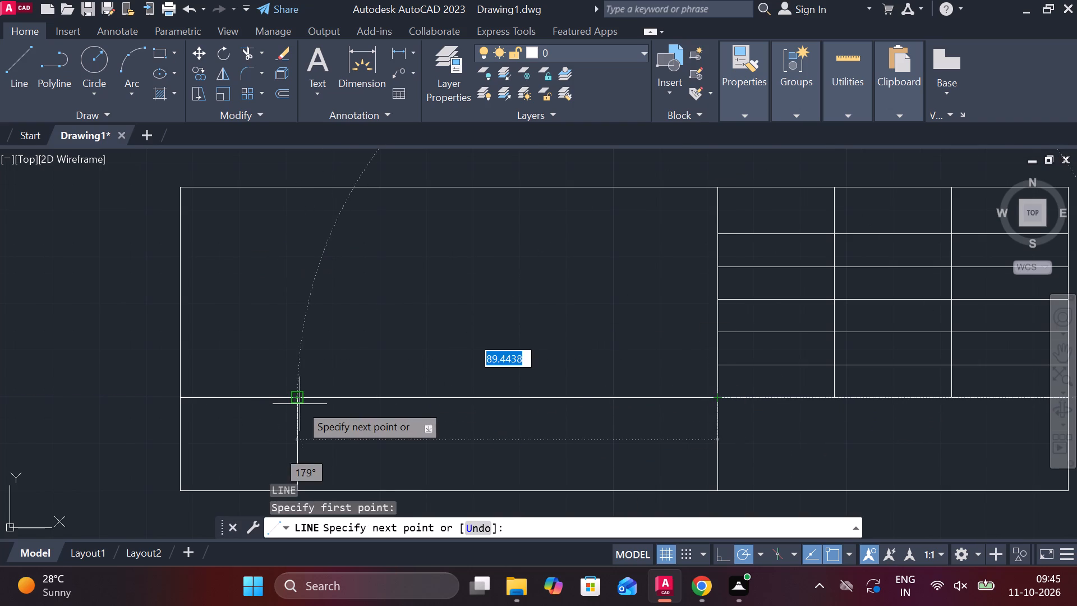
left_click(300, 403)
key("Escape")
scroll(534, 341, "down", 2)
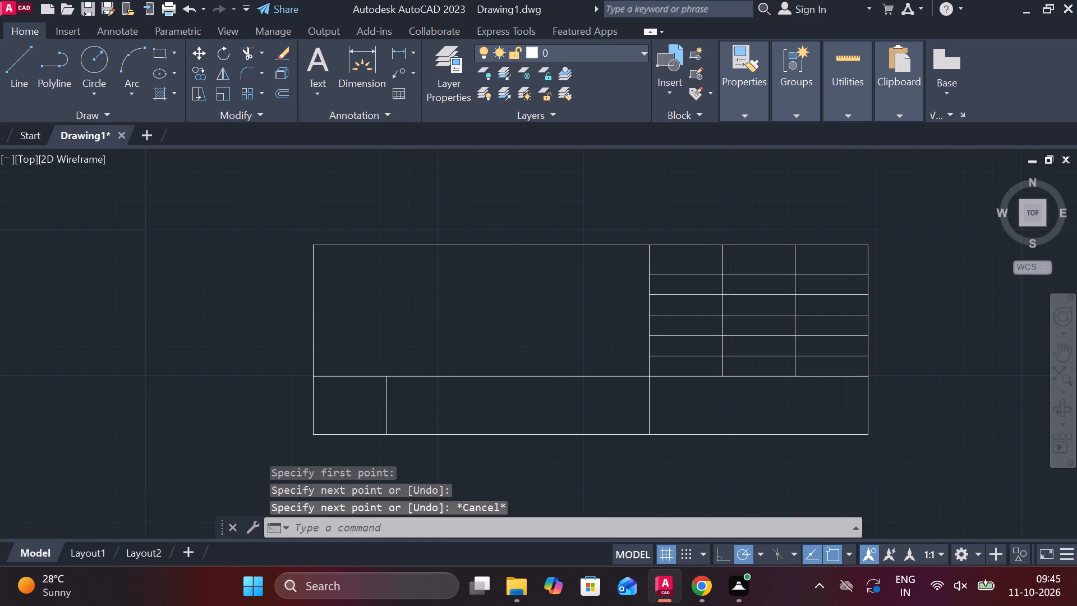
Add centred multiline text NAME in the top cell of the row grid's middle column.
middle_click_drag(530, 341, 401, 339)
scroll(425, 328, "up", 2)
middle_click_drag(438, 330, 251, 353)
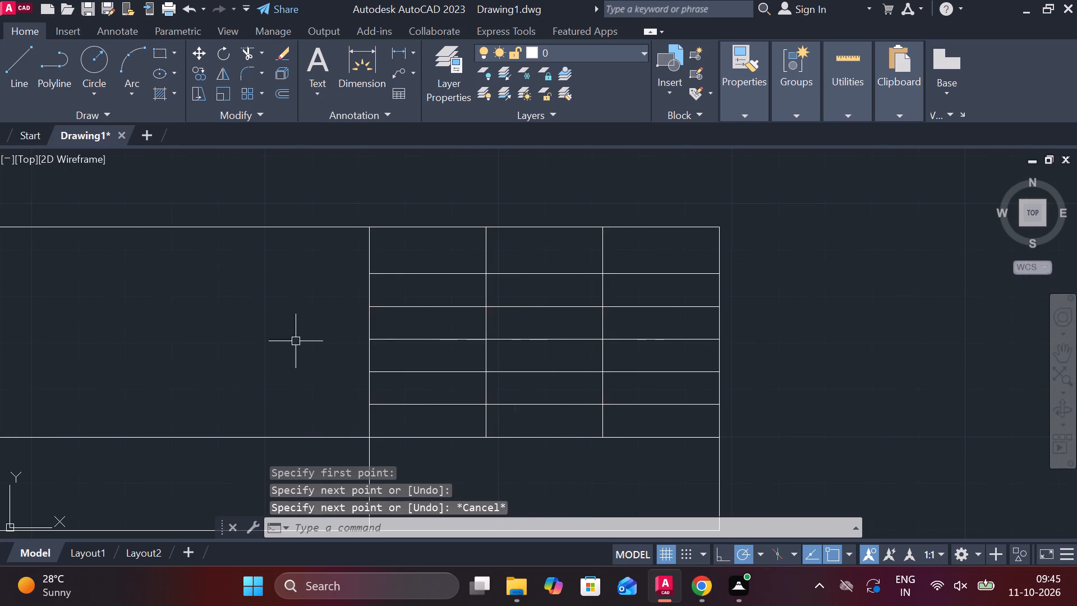
middle_click_drag(408, 304, 434, 334)
scroll(448, 284, "up", 2)
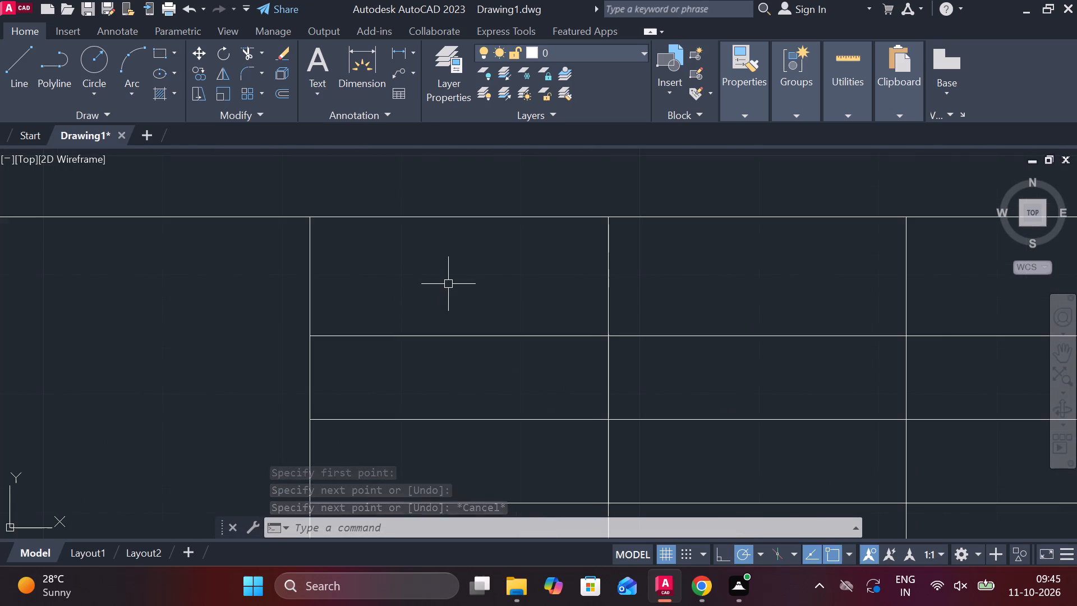
type("mt")
key("space")
middle_click_drag(513, 293, 241, 318)
left_click(380, 283)
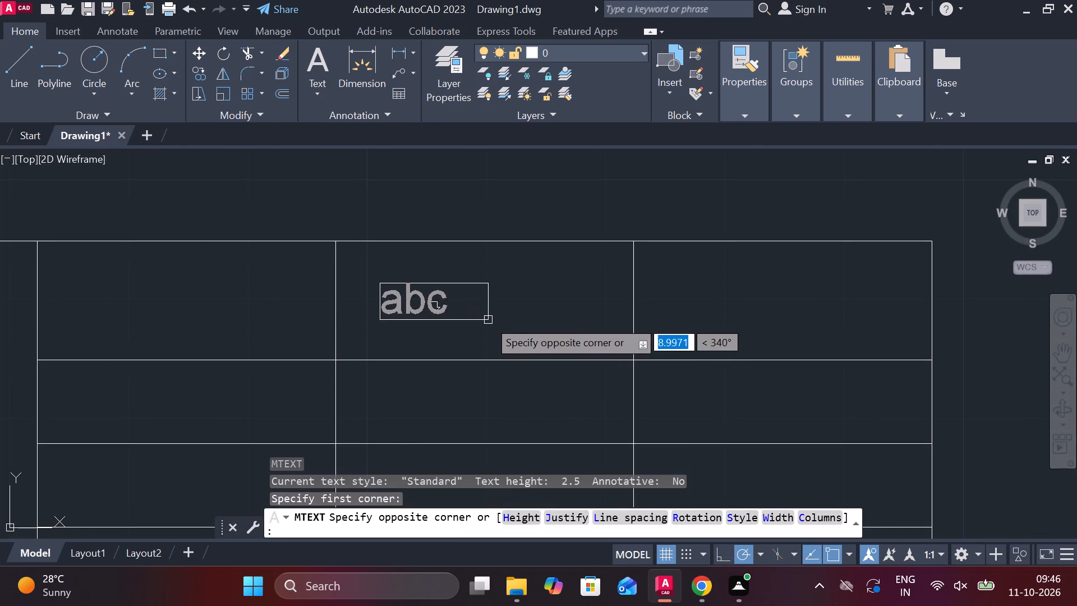
left_click(592, 333)
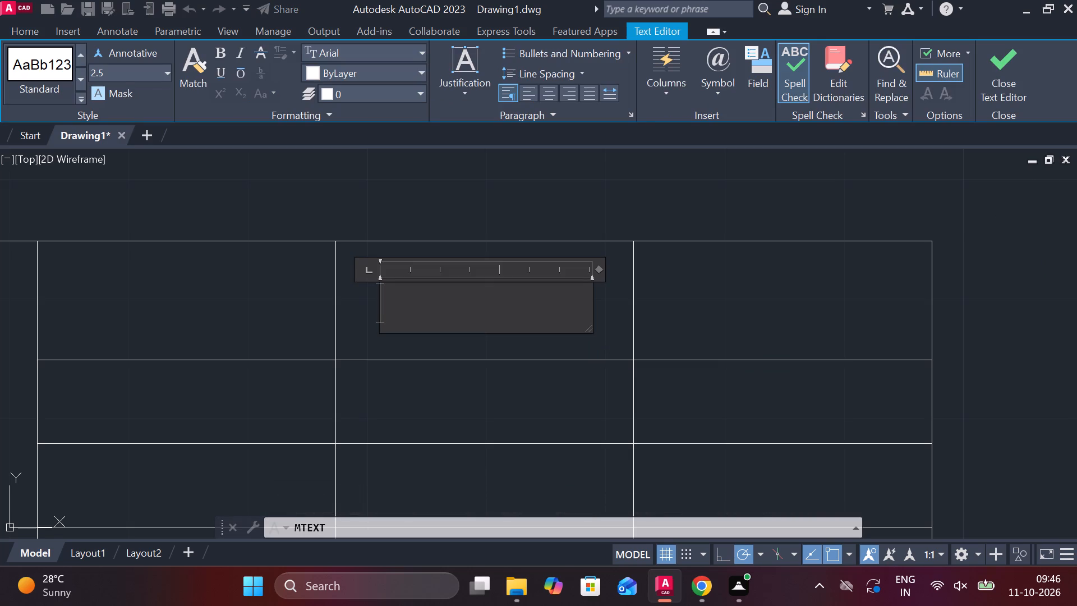
type("na")
key("BackSpace")
key("BackSpace")
type("NAME")
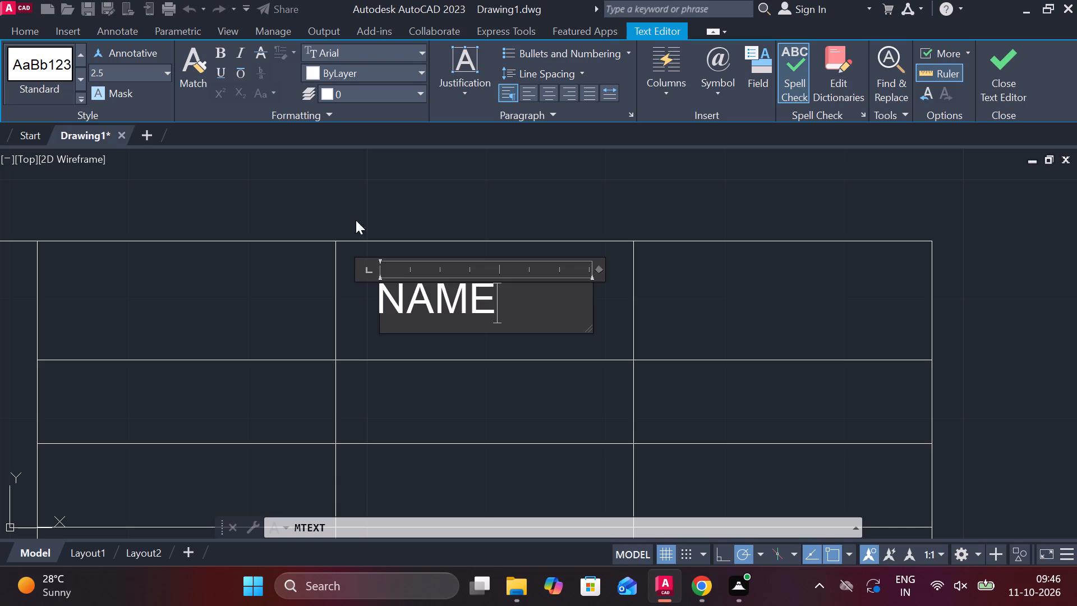
left_click(547, 102)
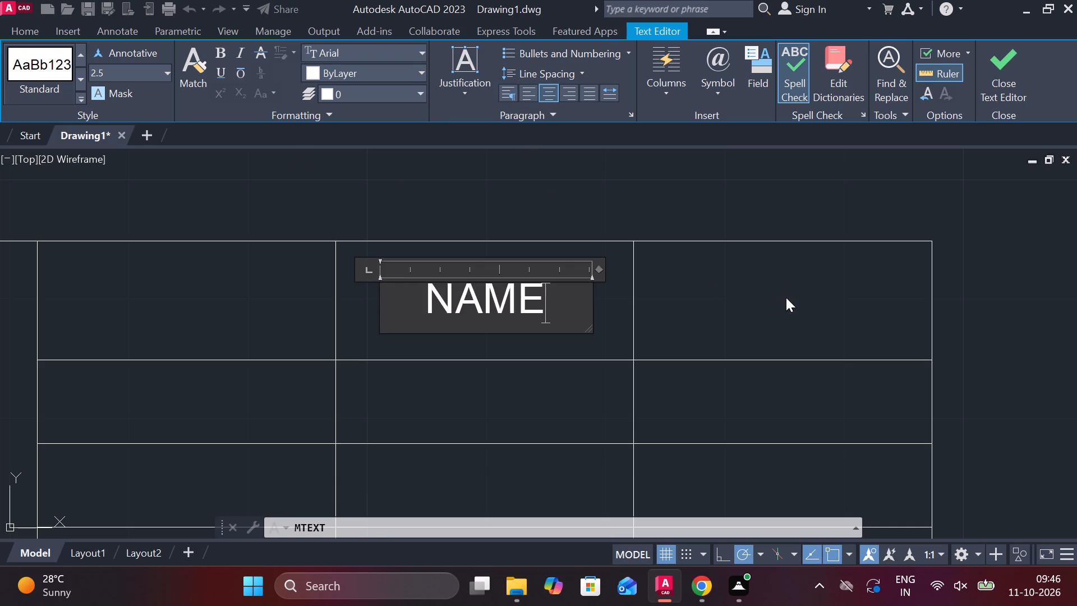
left_click(786, 297)
Add centred multiline text DATE in the top cell of the row grid's last column.
key("space")
left_click(692, 277)
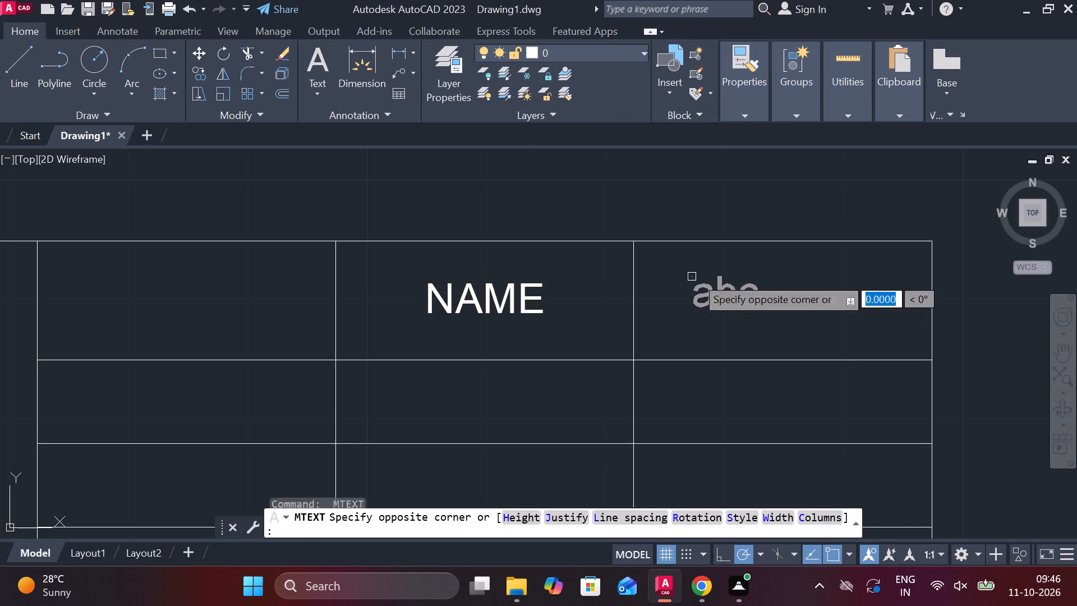
left_click(891, 319)
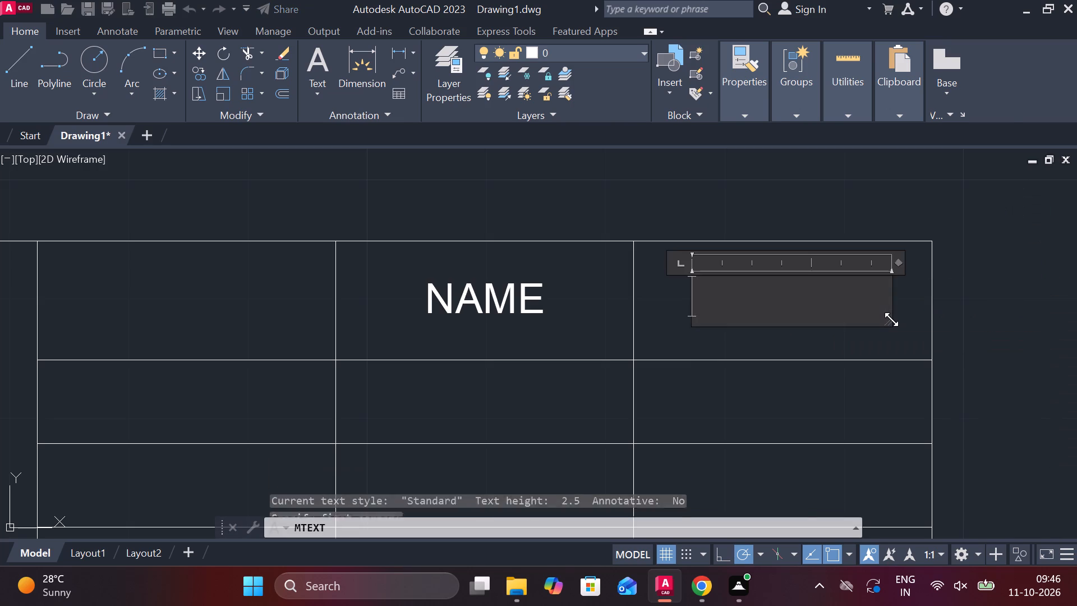
type("DATE")
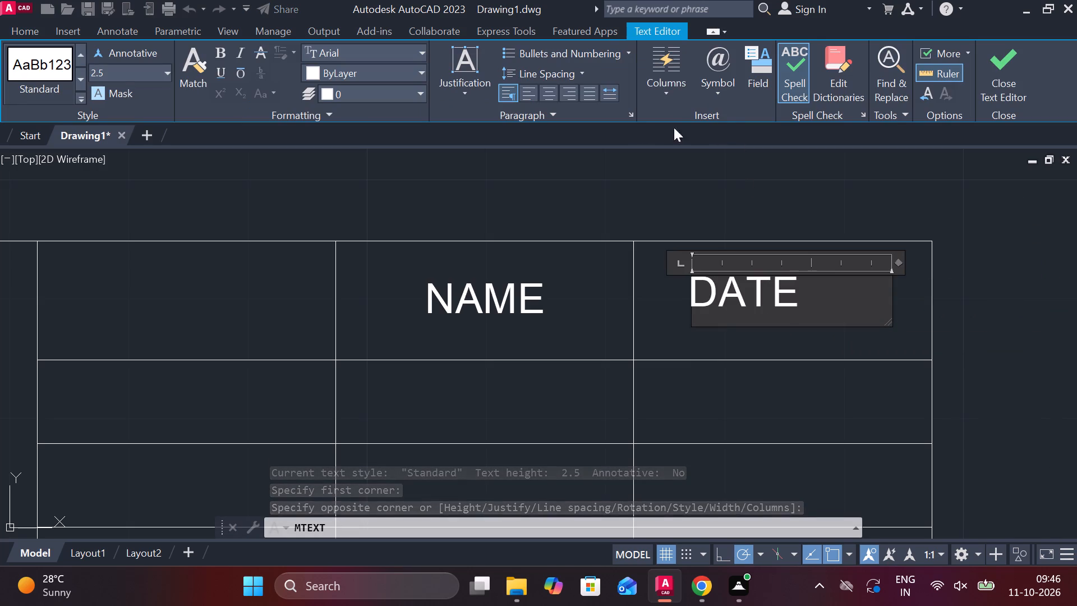
left_click(552, 93)
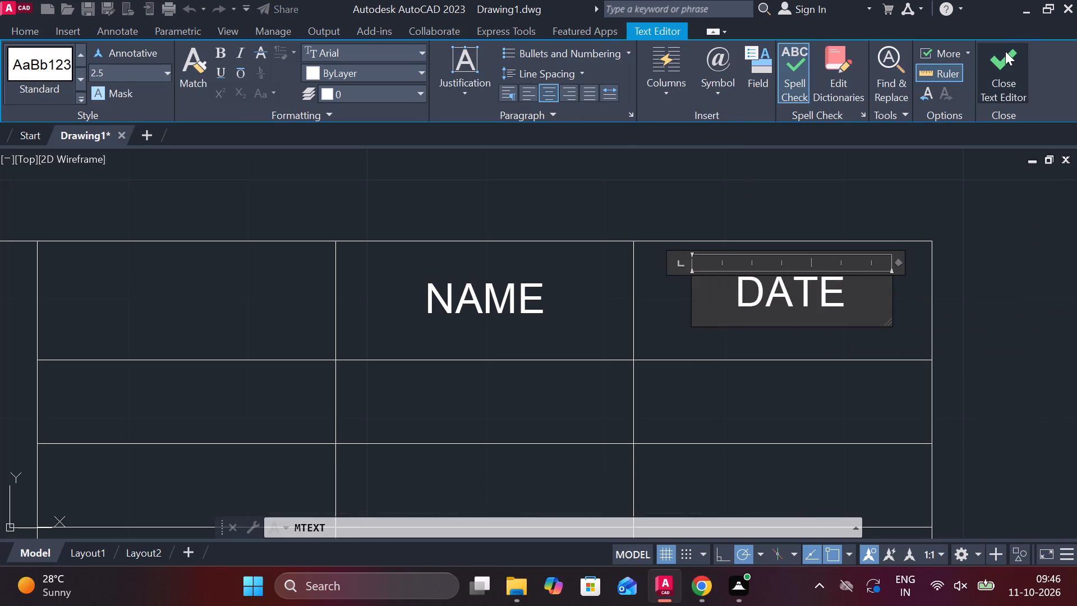
left_click_drag(1011, 59, 1018, 59)
Nudge the DATE text in two small moves to sit roughly centred in its header cell.
scroll(809, 326, "down", 2)
scroll(725, 357, "up", 2)
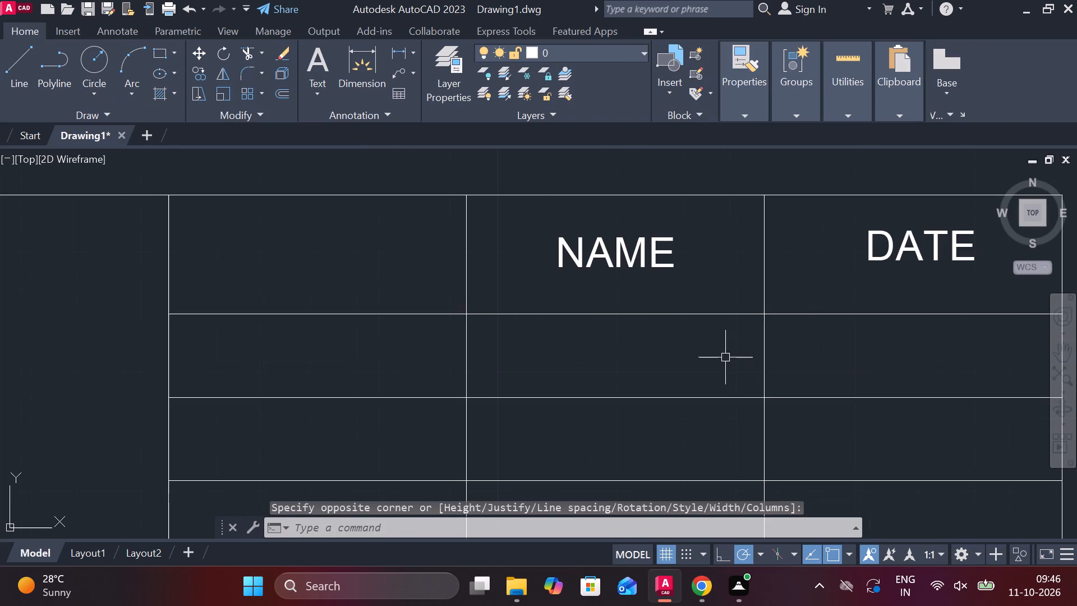
left_click(896, 252)
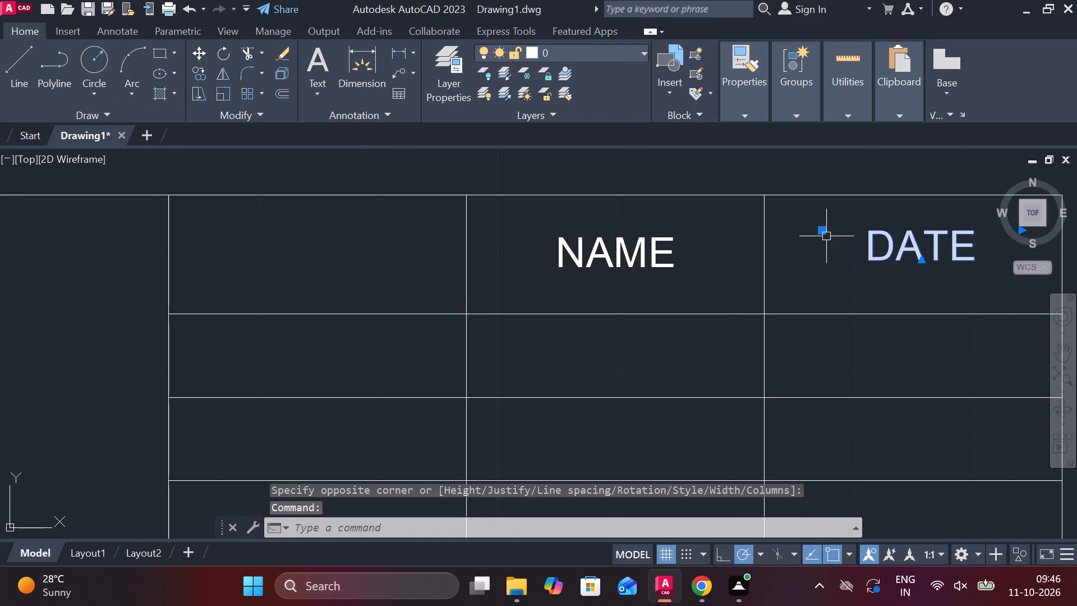
left_click(822, 231)
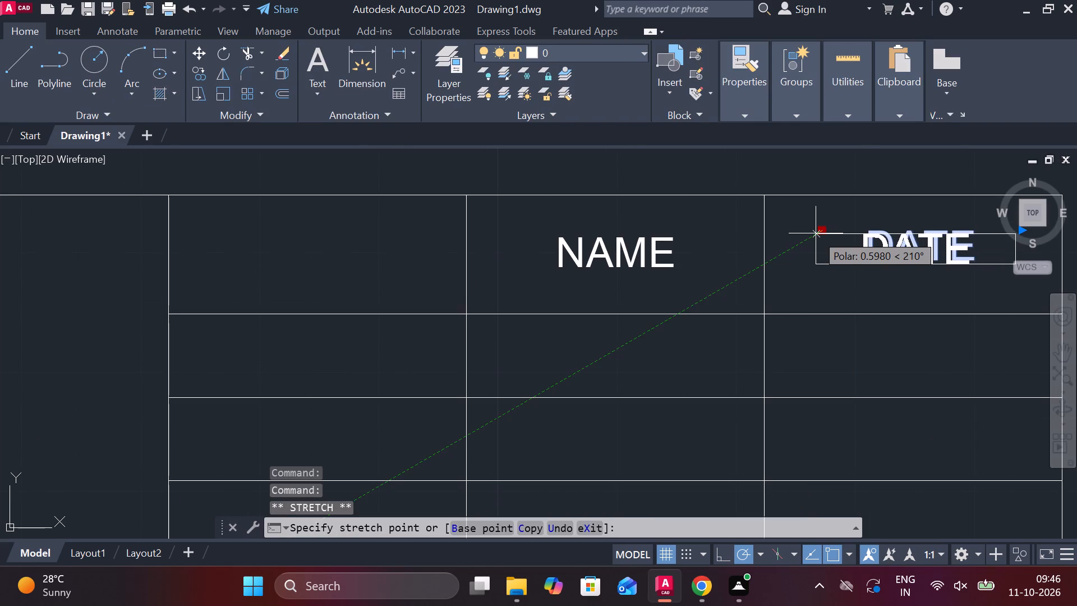
left_click(813, 238)
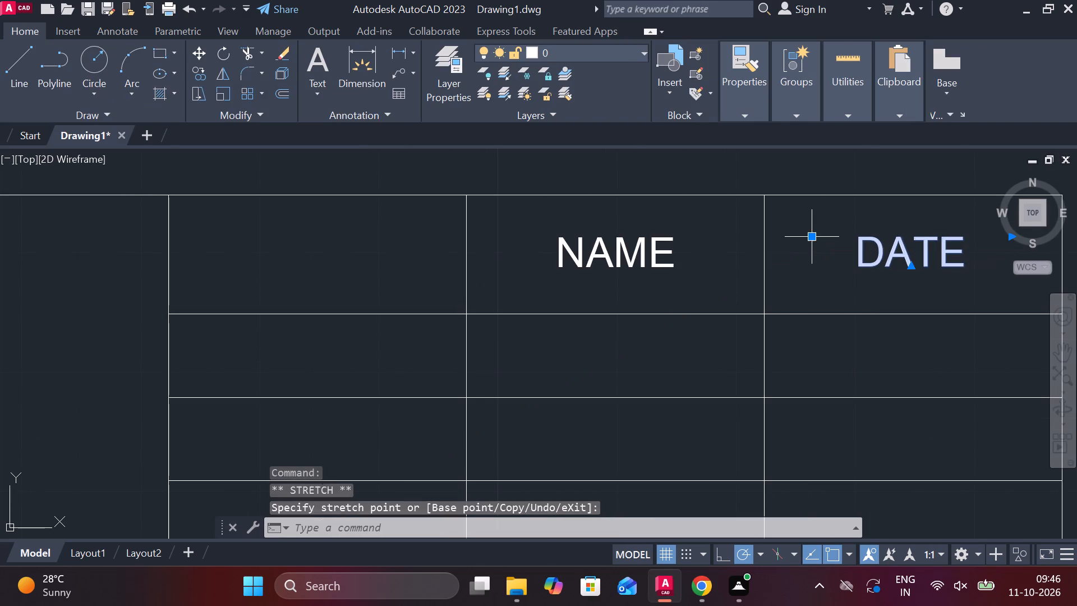
key("Escape")
scroll(850, 300, "down", 1)
scroll(855, 302, "up", 1)
middle_click_drag(855, 302, 752, 327)
left_click(780, 284)
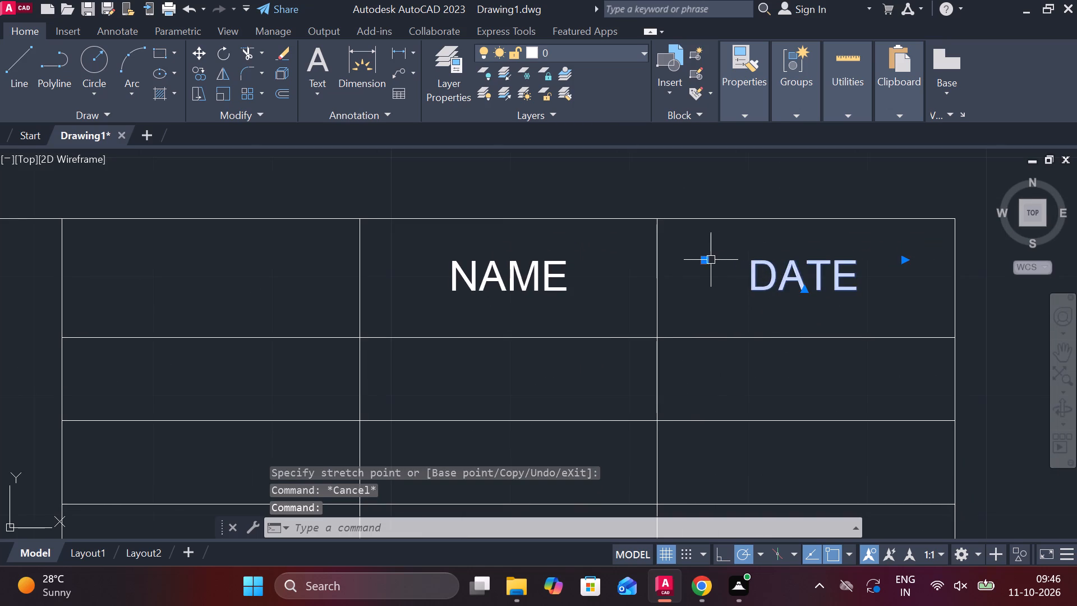
left_click(703, 260)
left_click(710, 254)
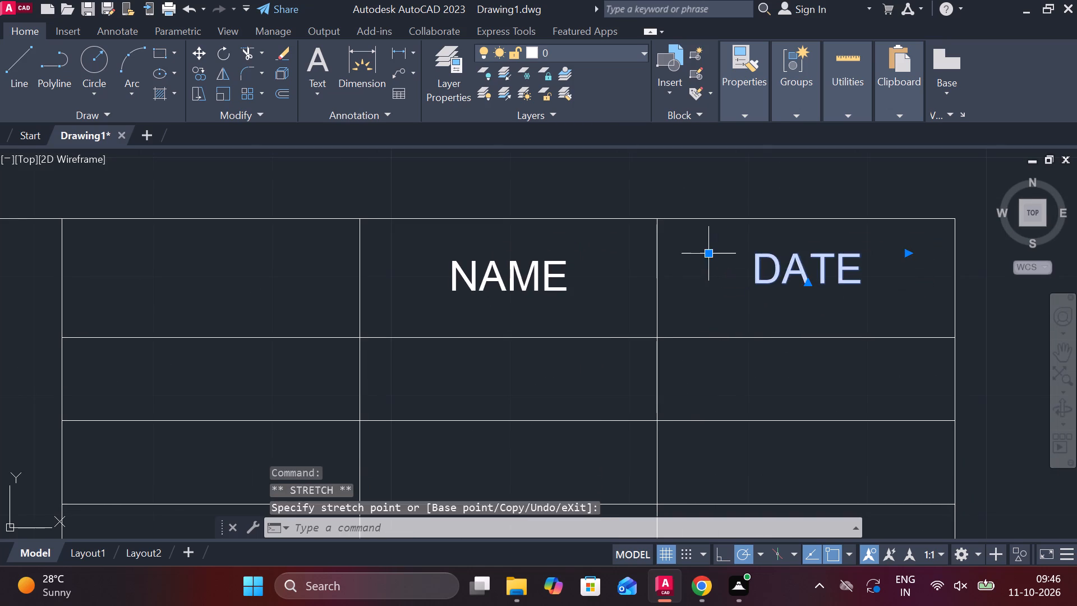
key("Escape")
Move the NAME text slightly upward within its header cell.
scroll(753, 351, "down", 2)
middle_click_drag(699, 405, 725, 406)
scroll(700, 323, "up", 2)
left_click(696, 318)
left_click(551, 305)
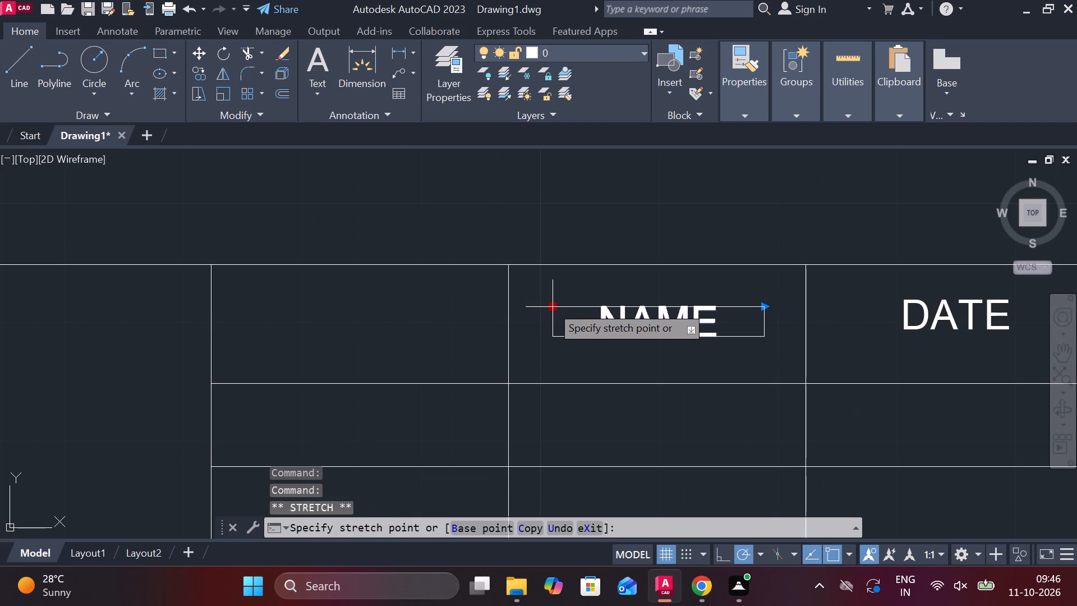
left_click(551, 297)
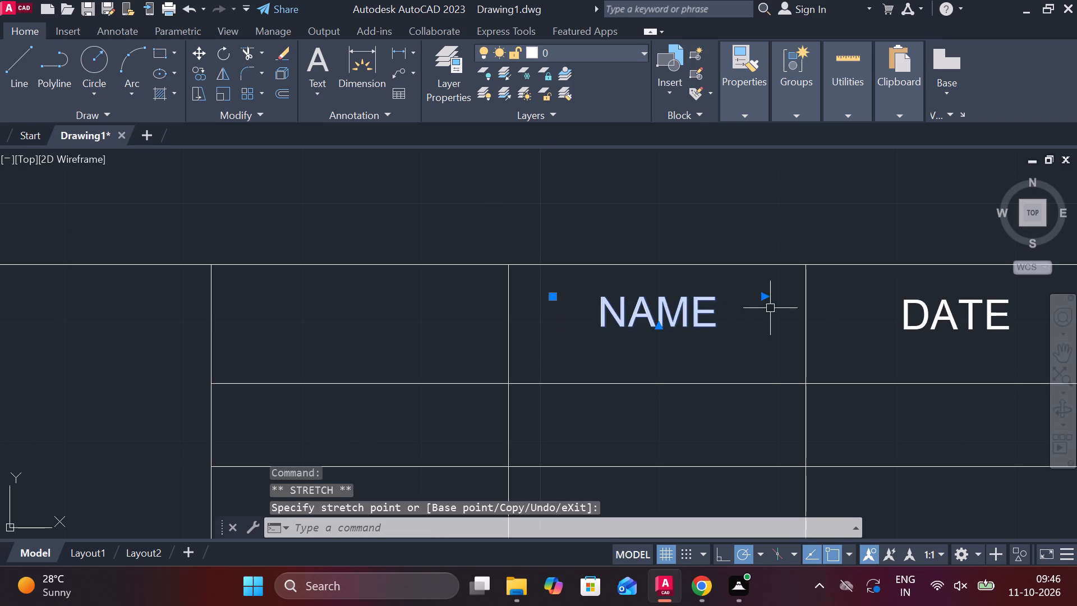
key("Escape")
Move the NAME text straight down by about 0.26 to line it up with the DATE text.
scroll(778, 312, "down", 2)
middle_click_drag(703, 353, 726, 356)
scroll(753, 283, "up", 2)
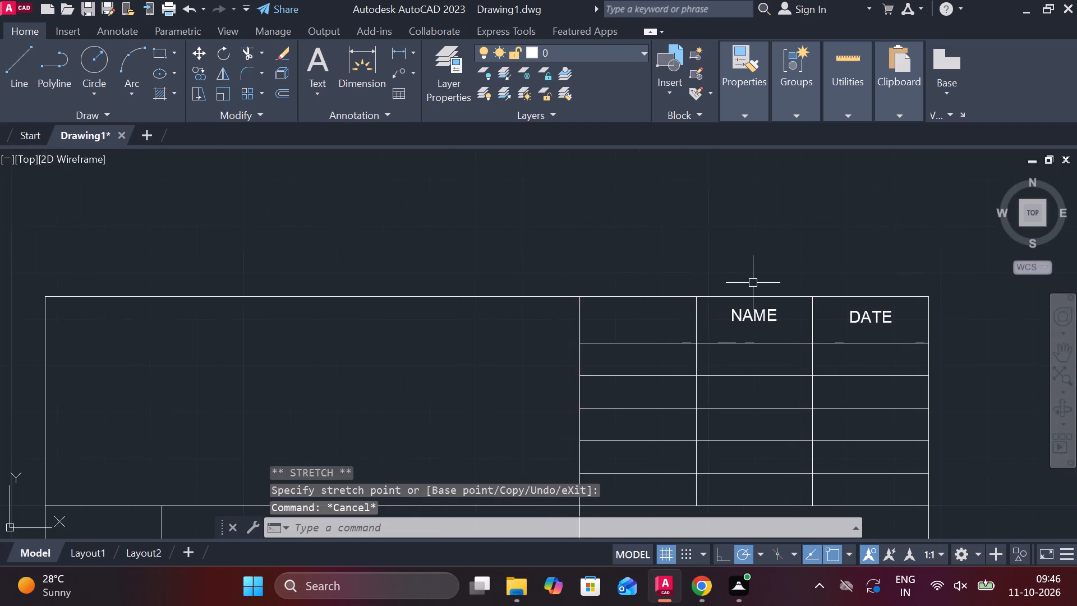
middle_click_drag(769, 375, 666, 371)
scroll(670, 341, "up", 1)
middle_click_drag(674, 347, 555, 293)
scroll(555, 293, "up", 1)
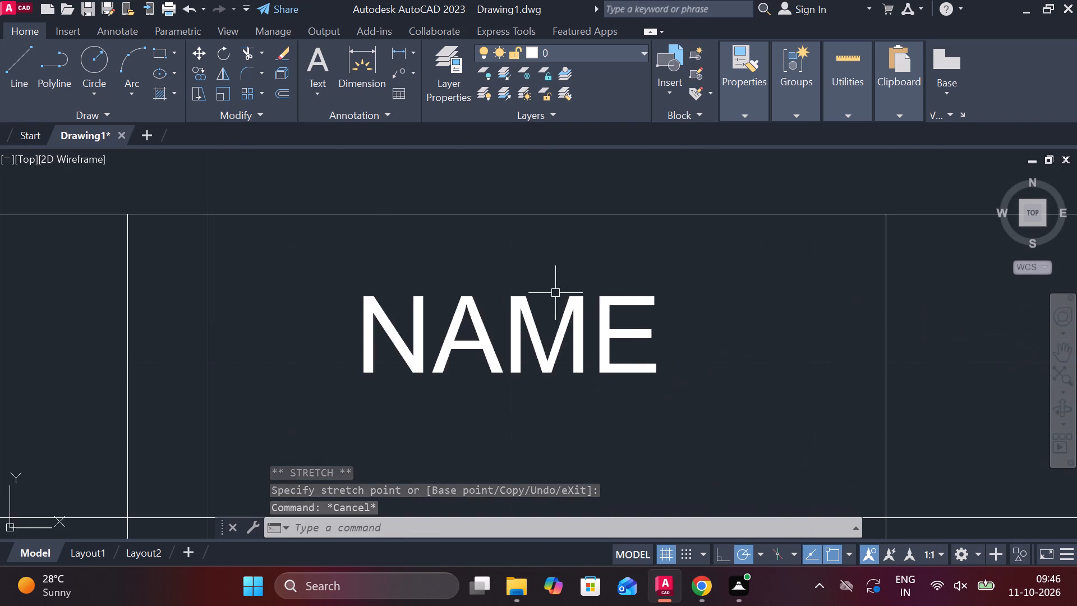
scroll(696, 332, "down", 2)
left_click(678, 331)
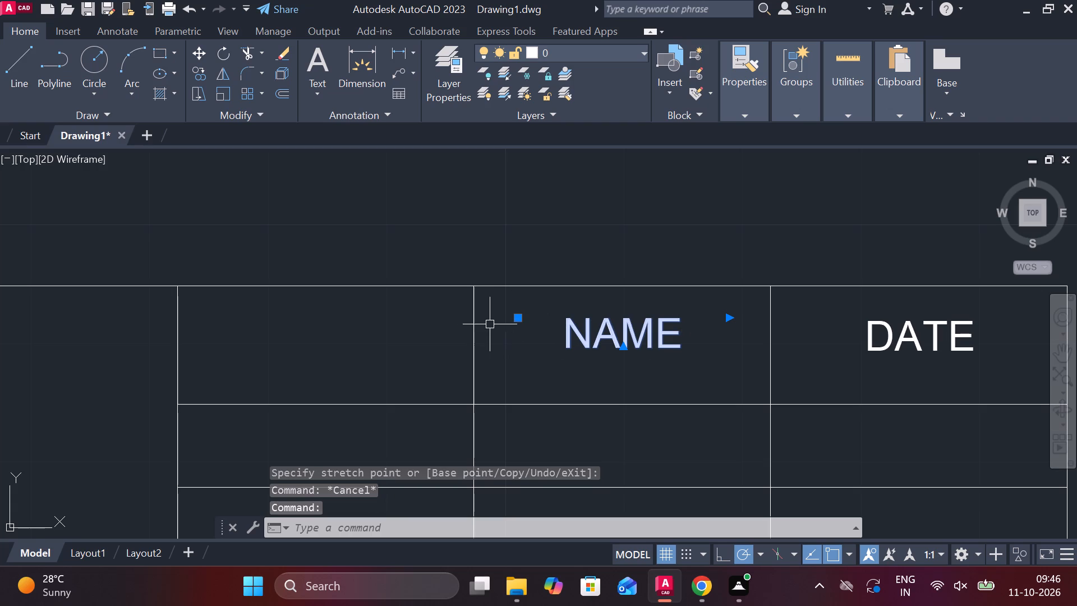
left_click(517, 318)
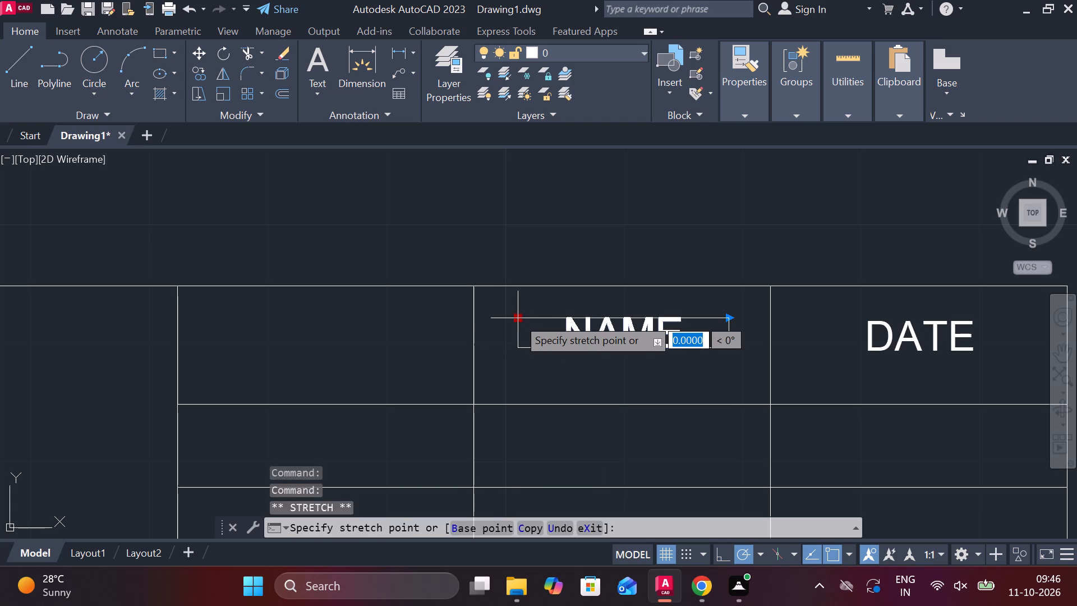
scroll(517, 318, "up", 2)
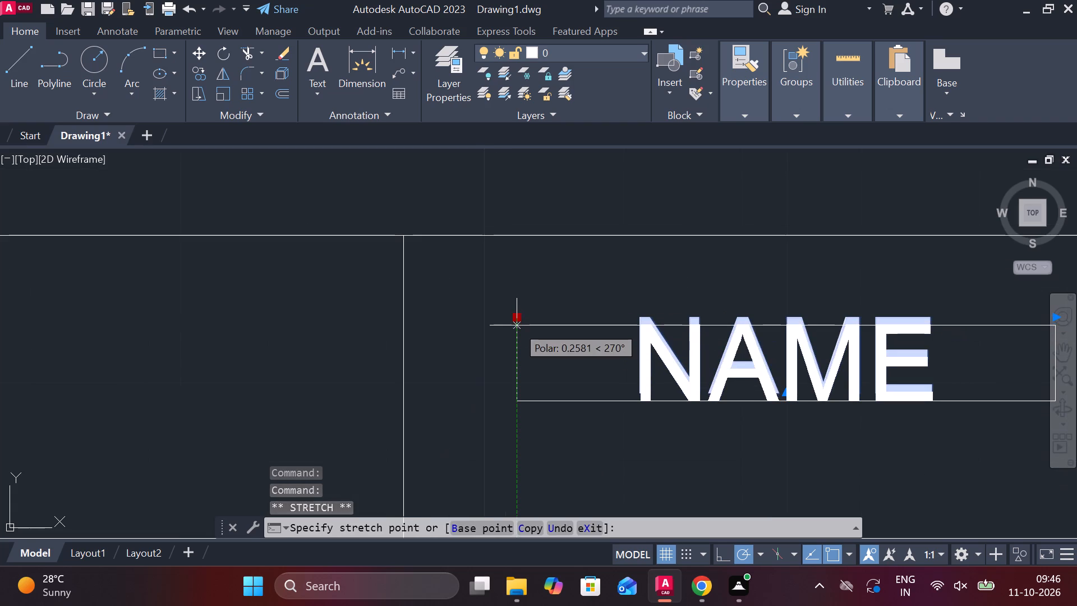
left_click(517, 325)
key("Escape")
Add centred multiline text DESIGNED in the first column's cell just below the header row.
scroll(619, 348, "down", 3)
middle_click_drag(533, 417, 597, 350)
key("space")
scroll(577, 366, "up", 1)
left_click(406, 321)
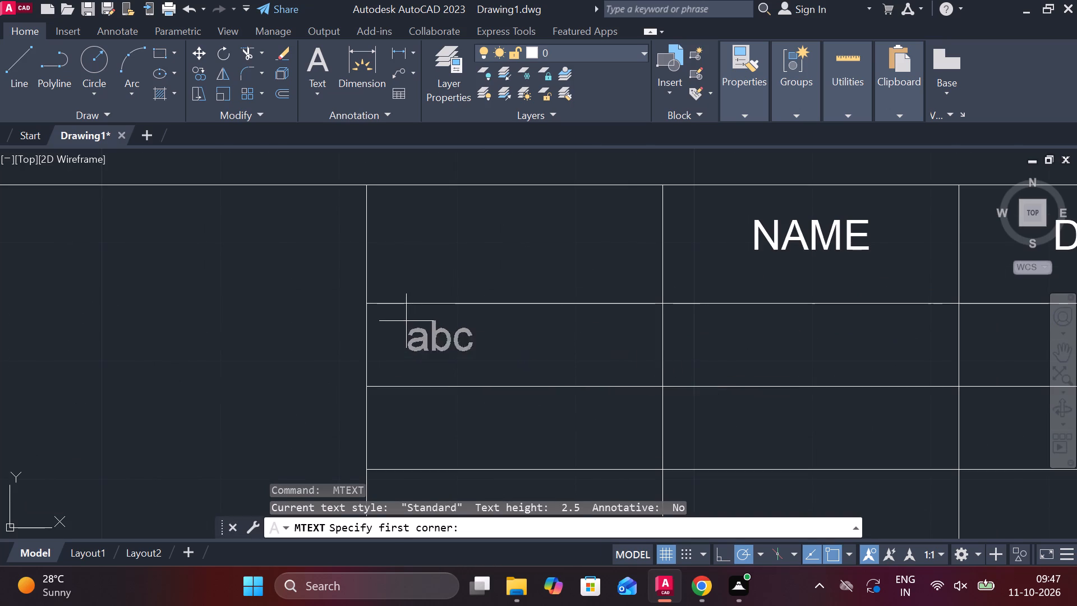
left_click(618, 366)
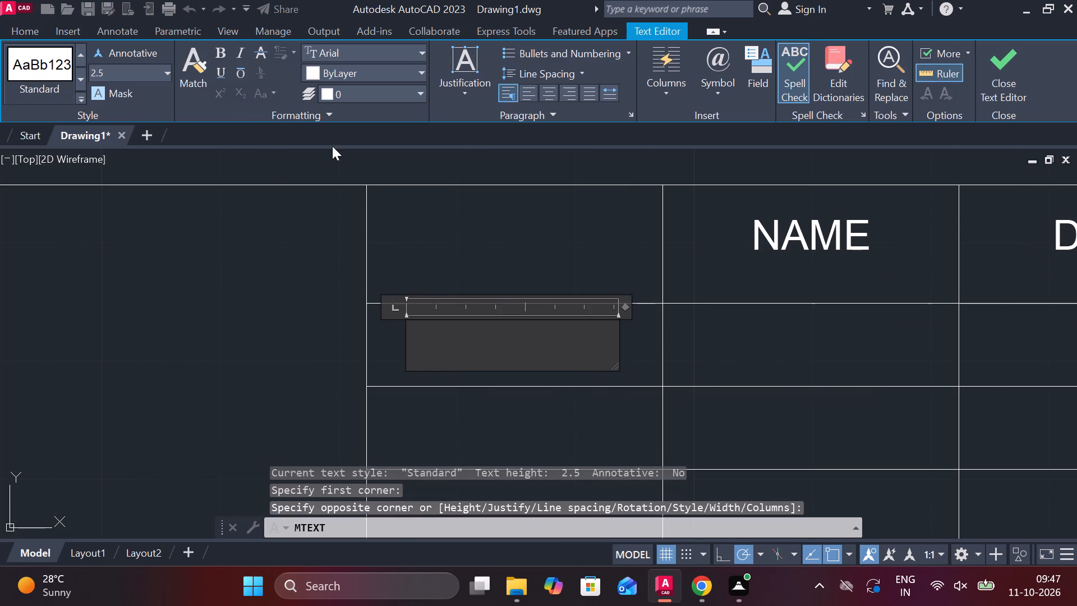
left_click(550, 98)
type("DESIGNED")
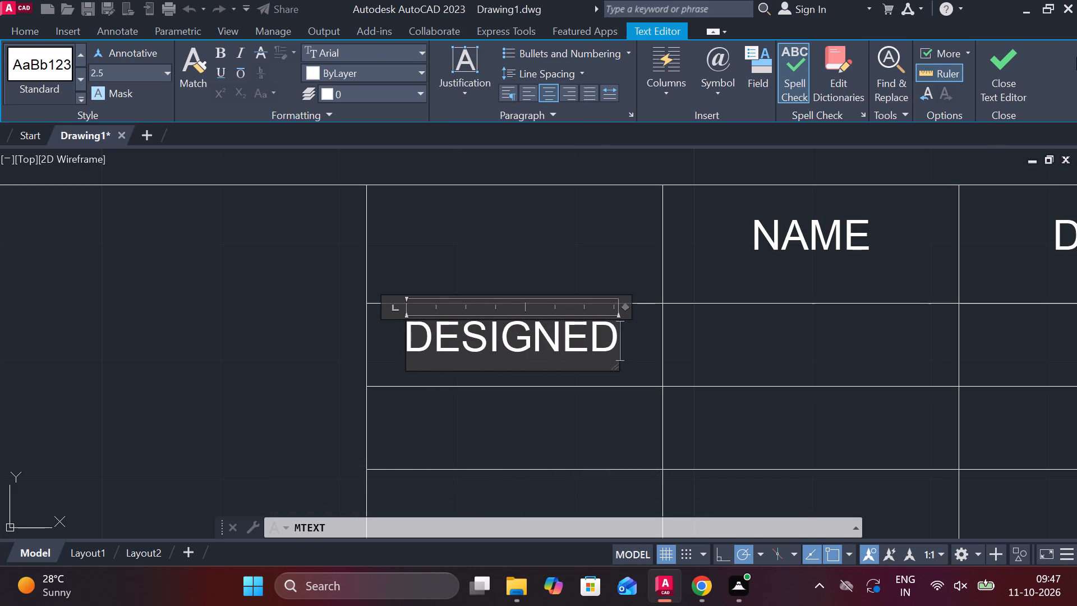
left_click(1015, 74)
Add centred multiline text DRAWN in the first column's cell directly below DESIGNED.
scroll(532, 337, "down", 1)
scroll(519, 377, "up", 1)
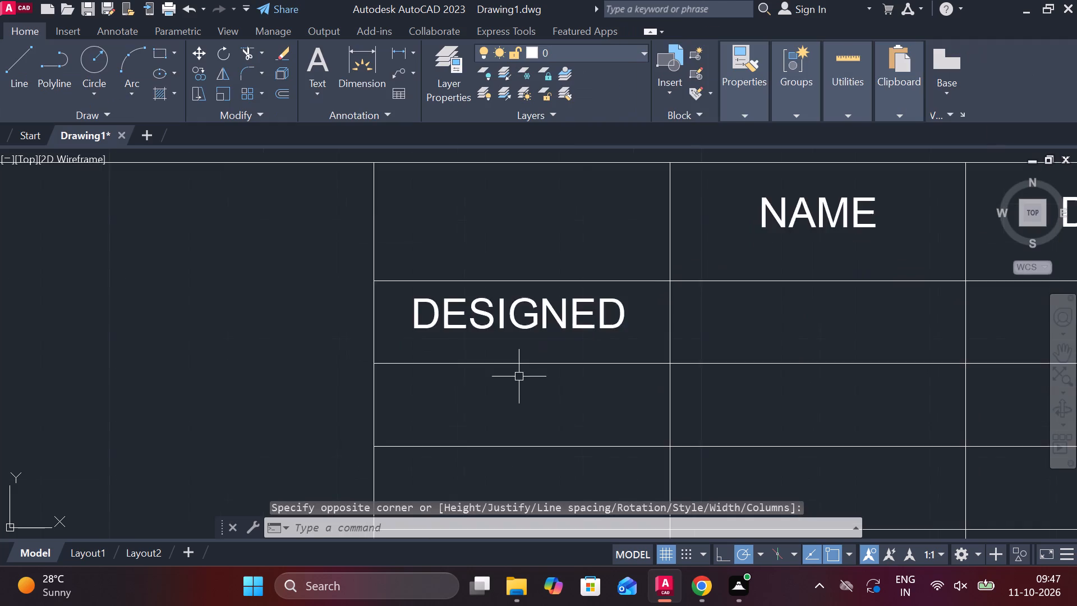
middle_click_drag(519, 377, 572, 342)
key("space")
scroll(558, 352, "up", 2)
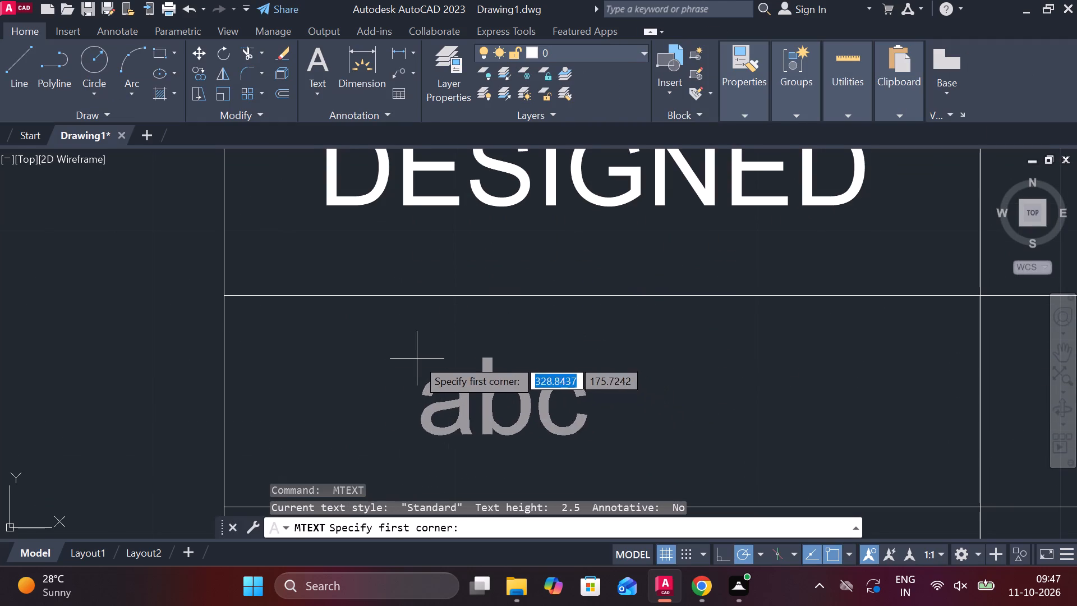
left_click(344, 332)
scroll(658, 385, "down", 3)
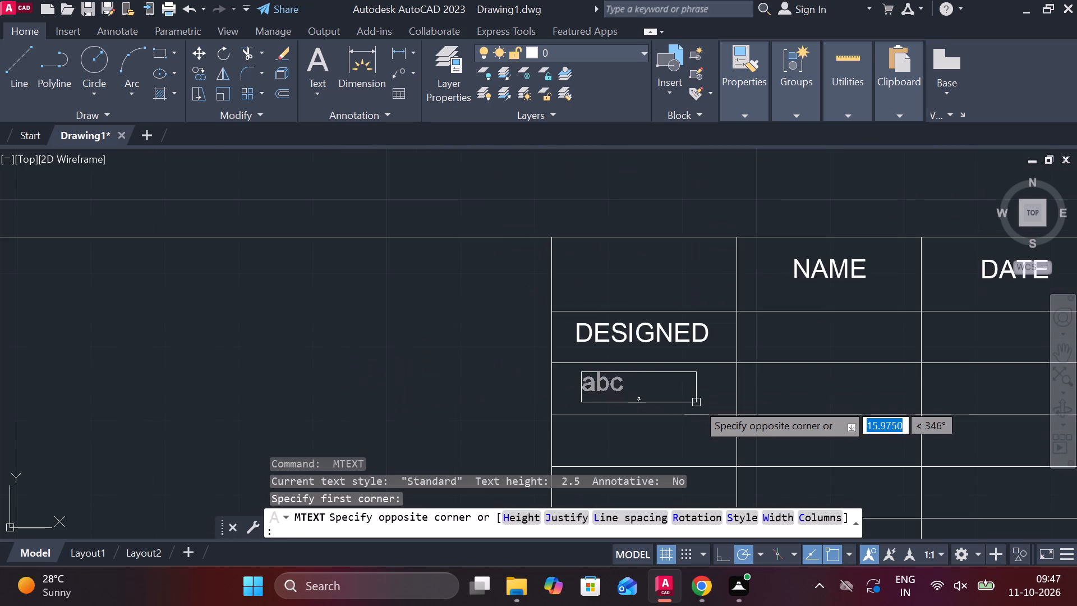
scroll(703, 402, "up", 2)
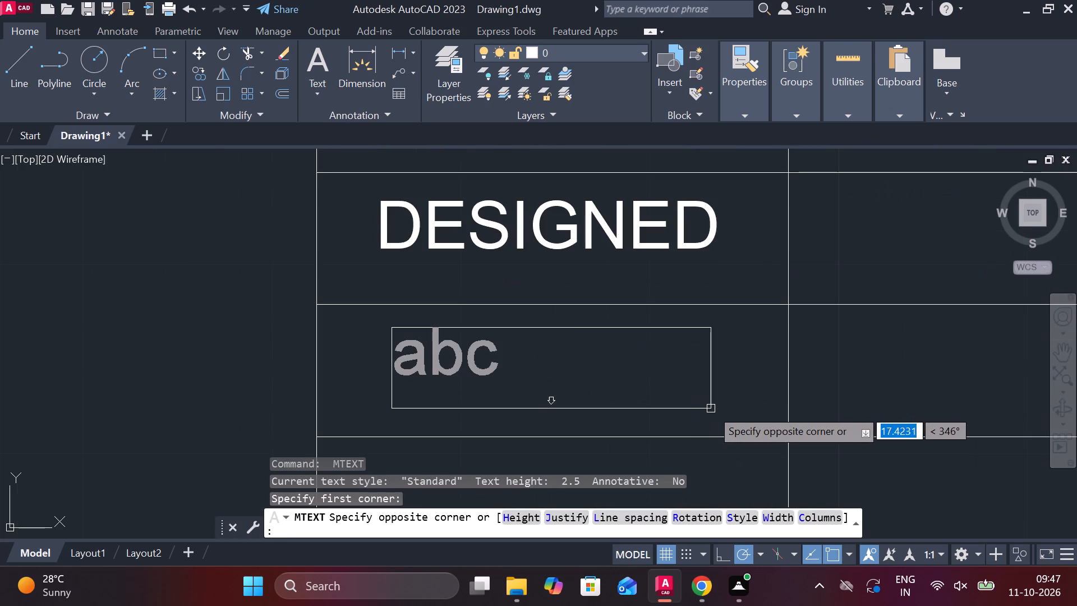
left_click(711, 408)
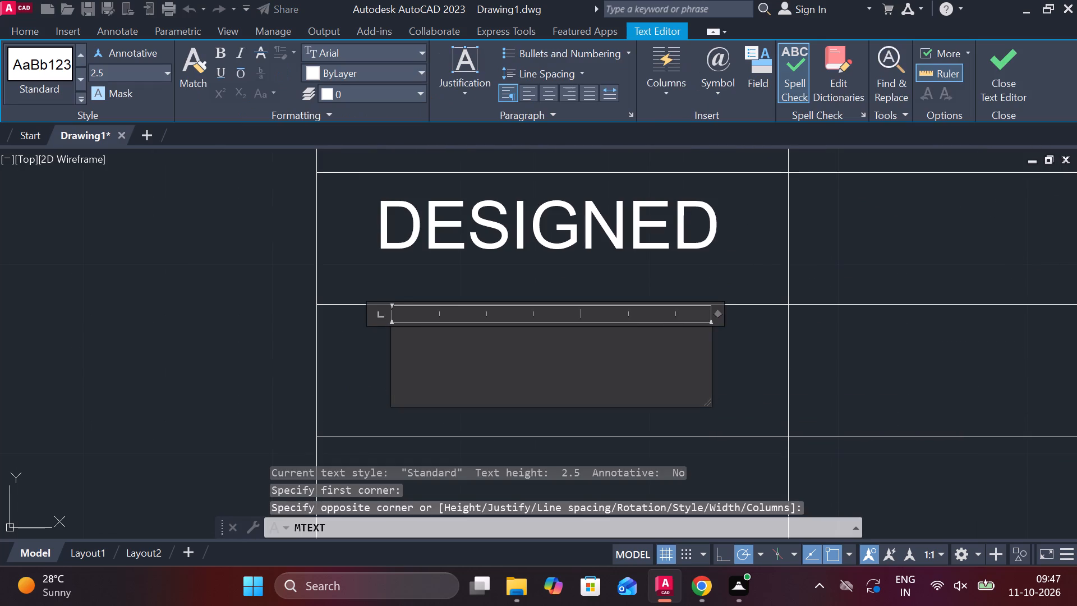
type("DR")
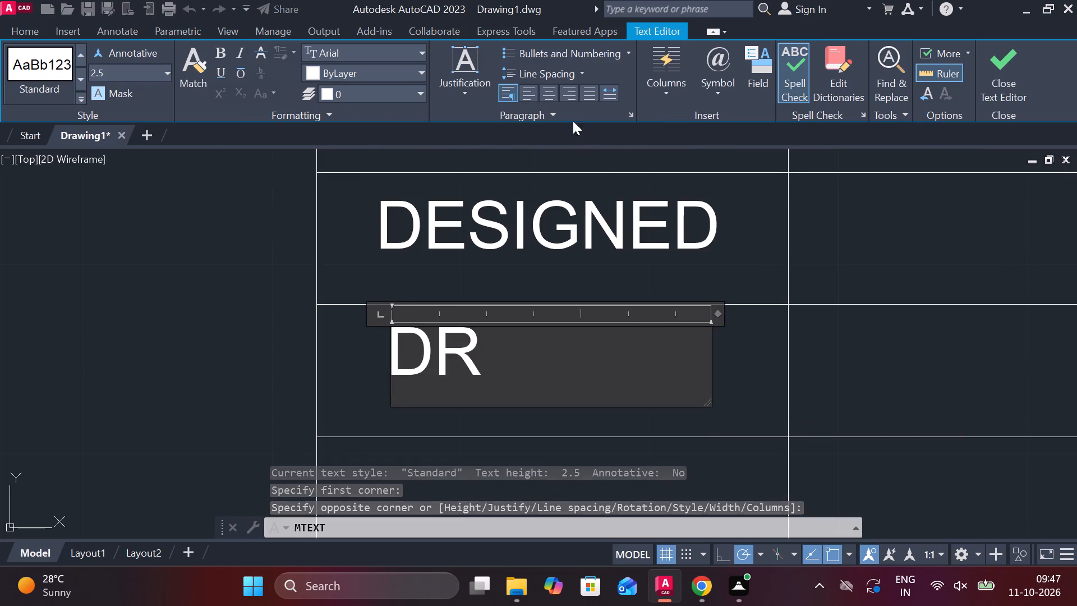
type("AWN")
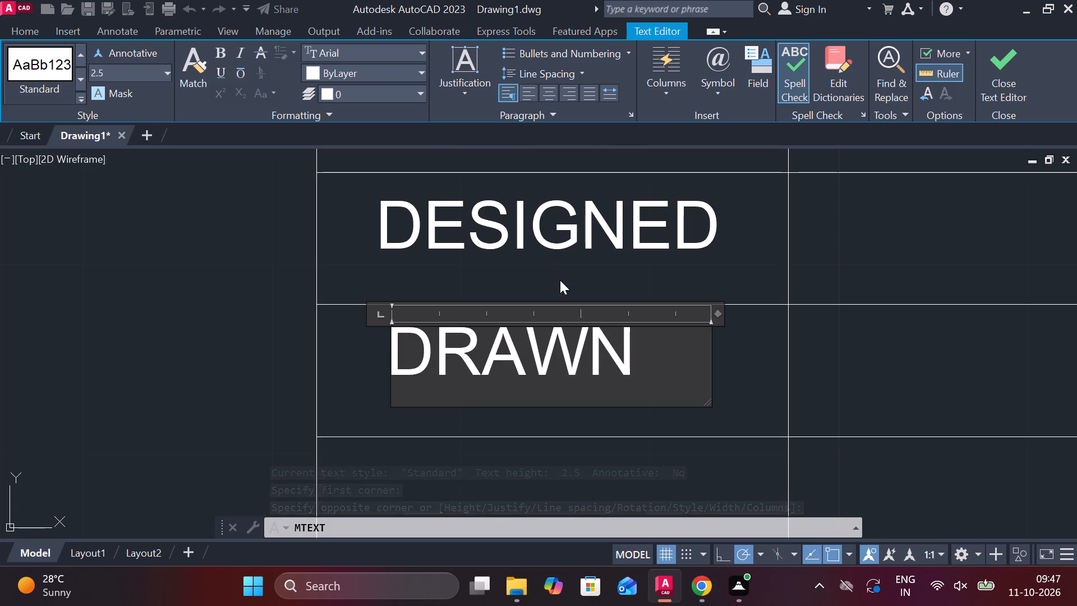
left_click(546, 94)
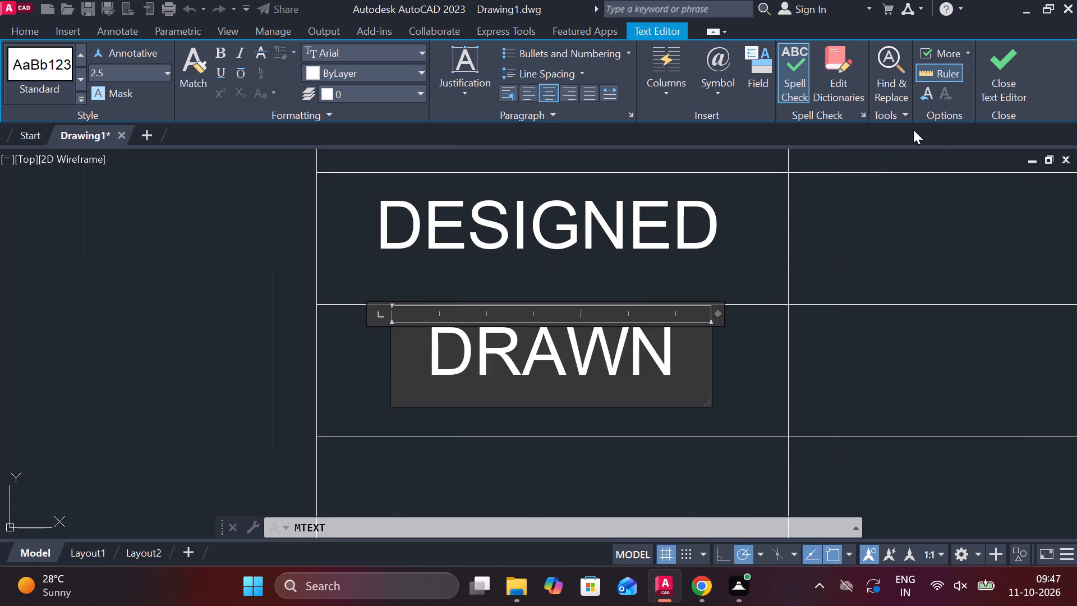
left_click(989, 91)
Add centred multiline text CHECKED in the first column's cell directly below DRAWN.
scroll(510, 328, "down", 2)
scroll(510, 388, "up", 1)
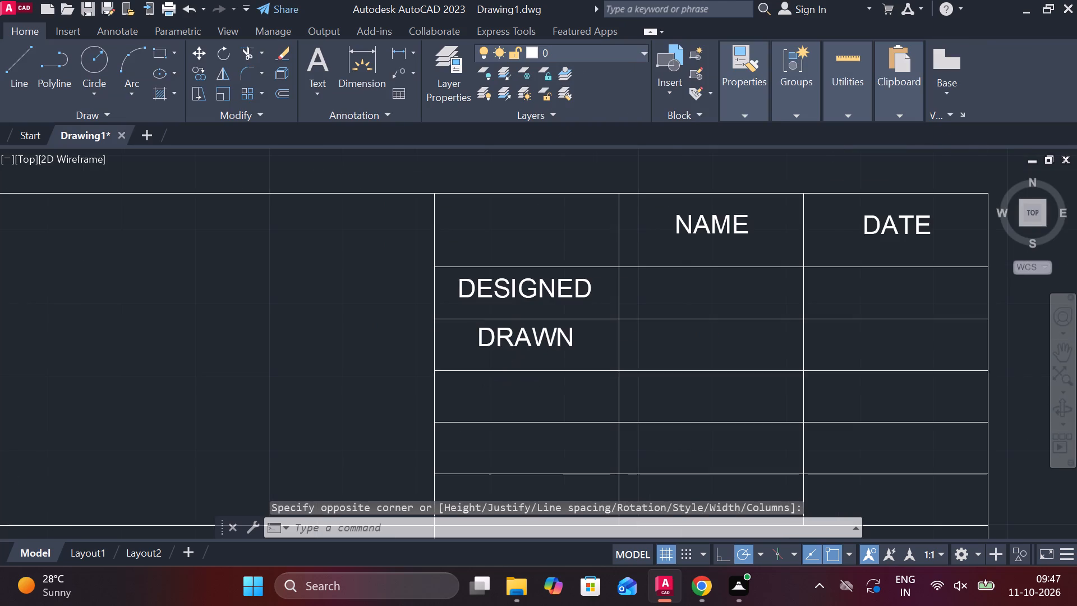
middle_click_drag(510, 388, 506, 314)
key("space")
scroll(472, 336, "up", 2)
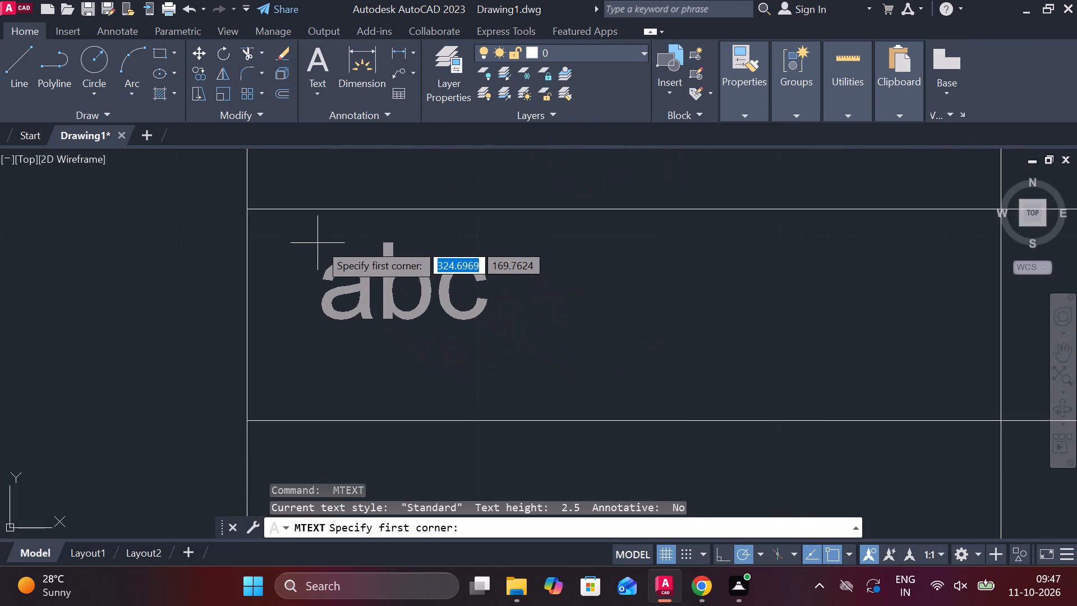
left_click(336, 243)
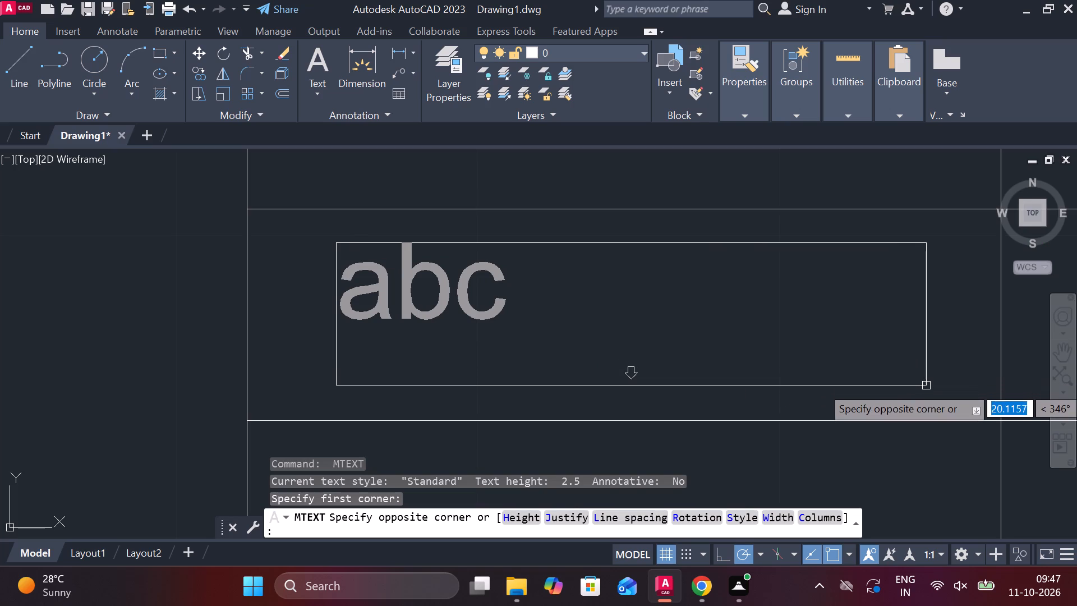
left_click(926, 387)
scroll(626, 327, "down", 2)
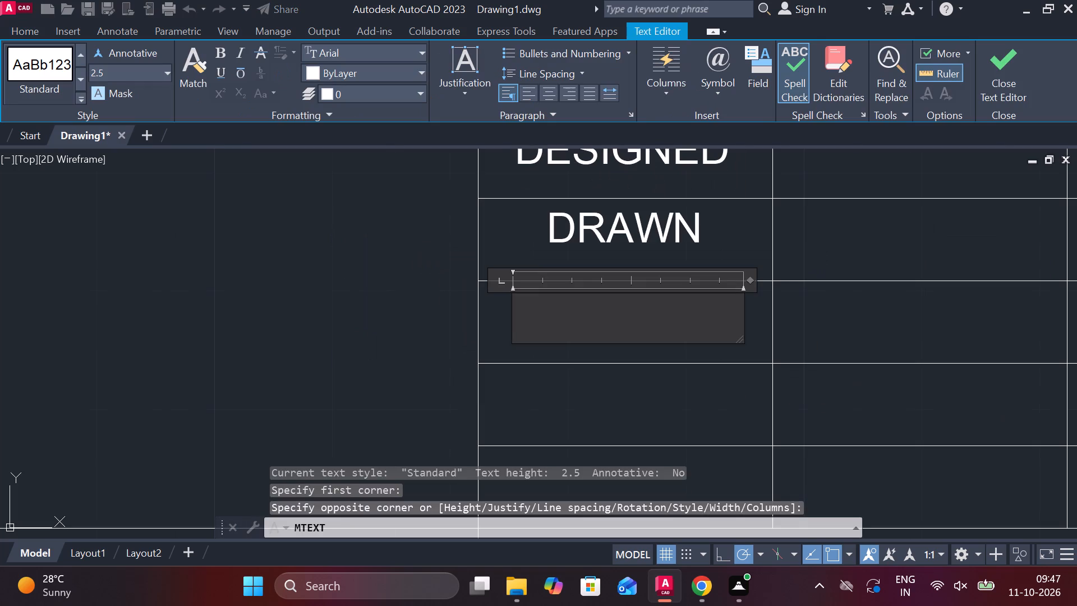
type("CH")
type("ECKED")
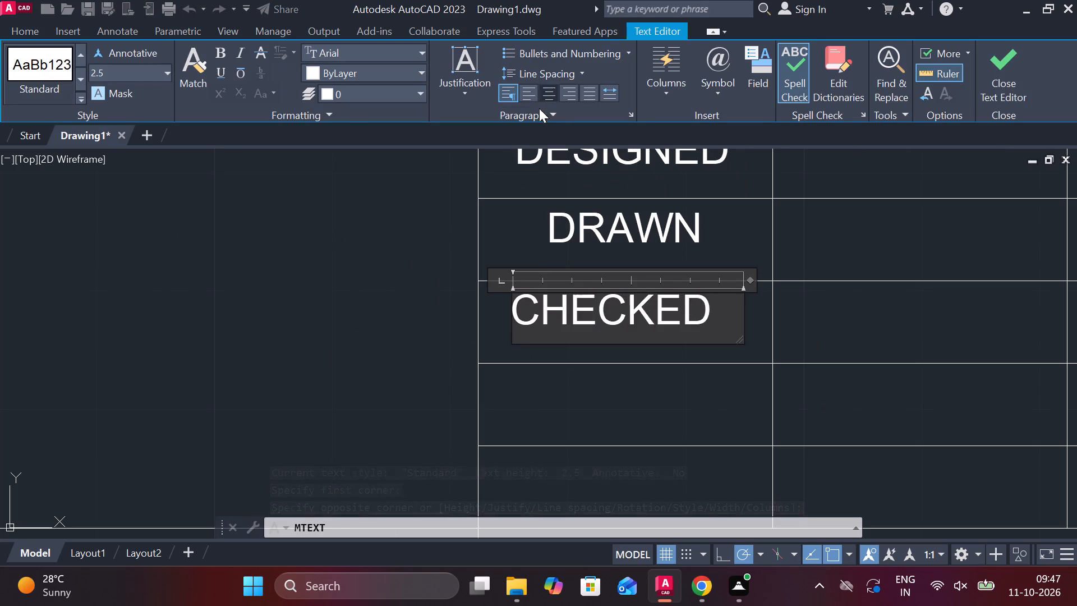
left_click(547, 94)
left_click(988, 95)
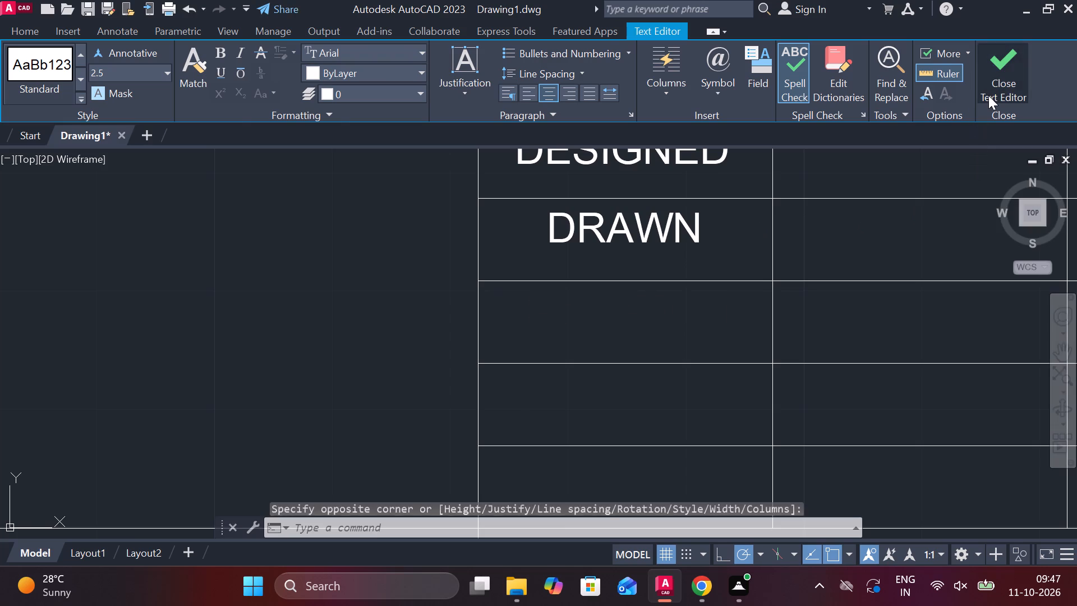
Add centred multiline text STANDARD in the first column's cell directly below CHECKED.
scroll(775, 348, "down", 2)
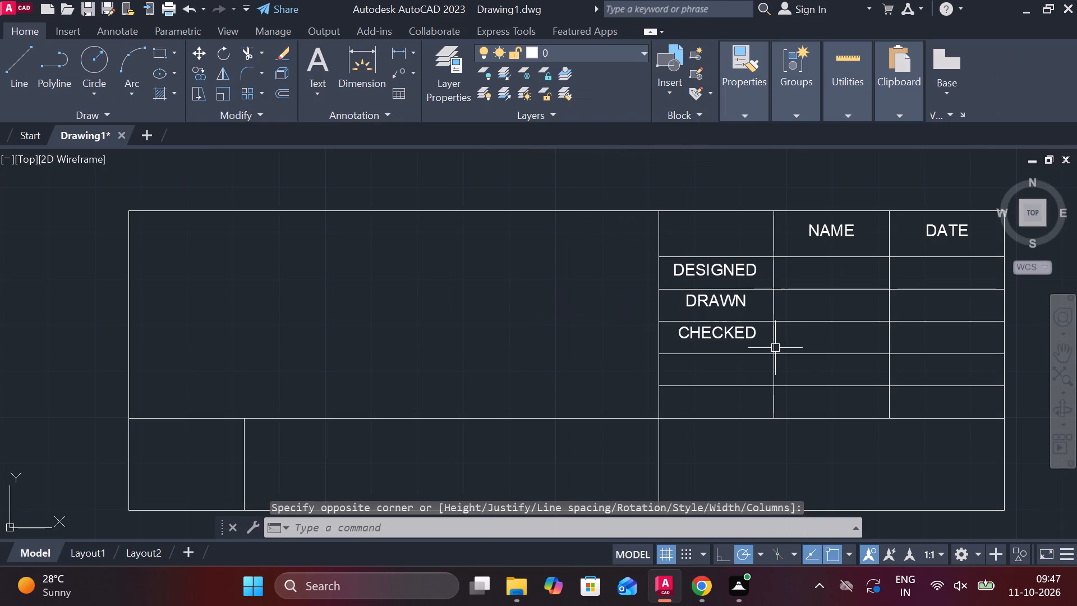
scroll(717, 332, "up", 1)
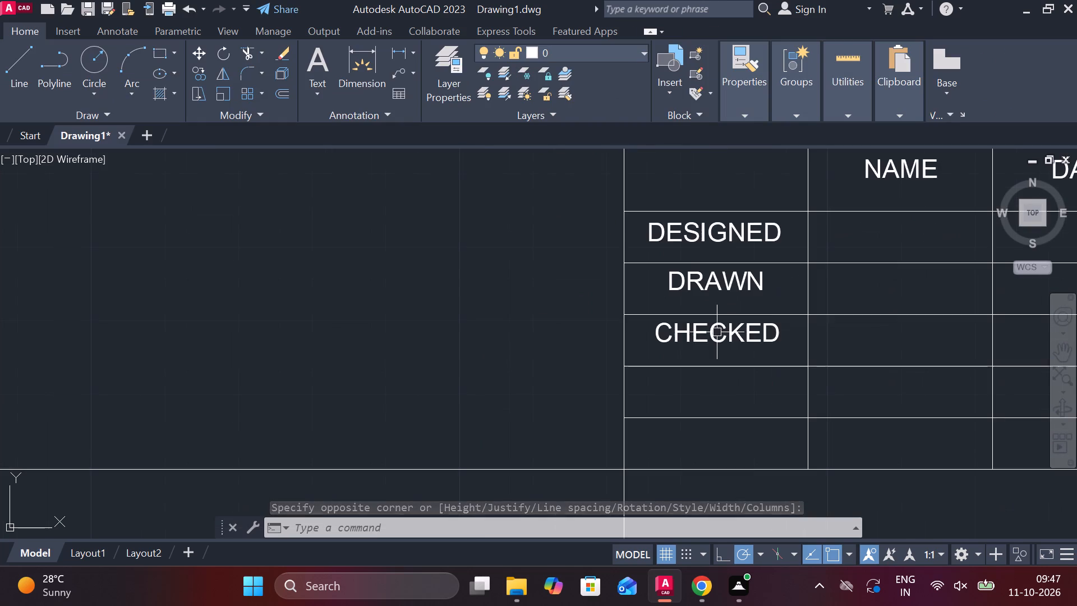
middle_click_drag(714, 359, 689, 358)
middle_click_drag(684, 377, 655, 336)
scroll(655, 320, "up", 1)
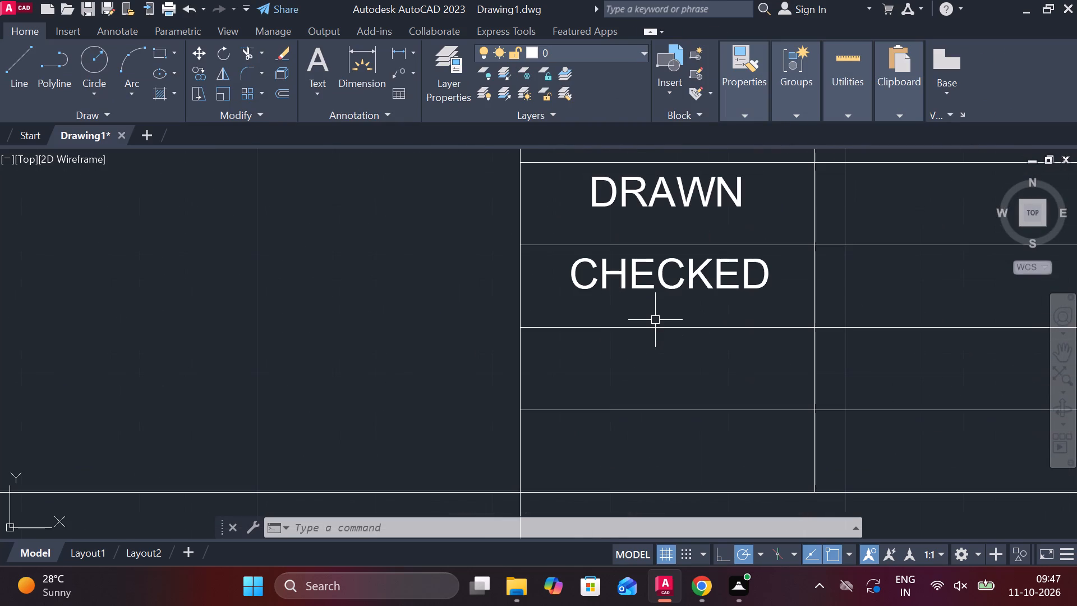
key("space")
scroll(642, 342, "up", 2)
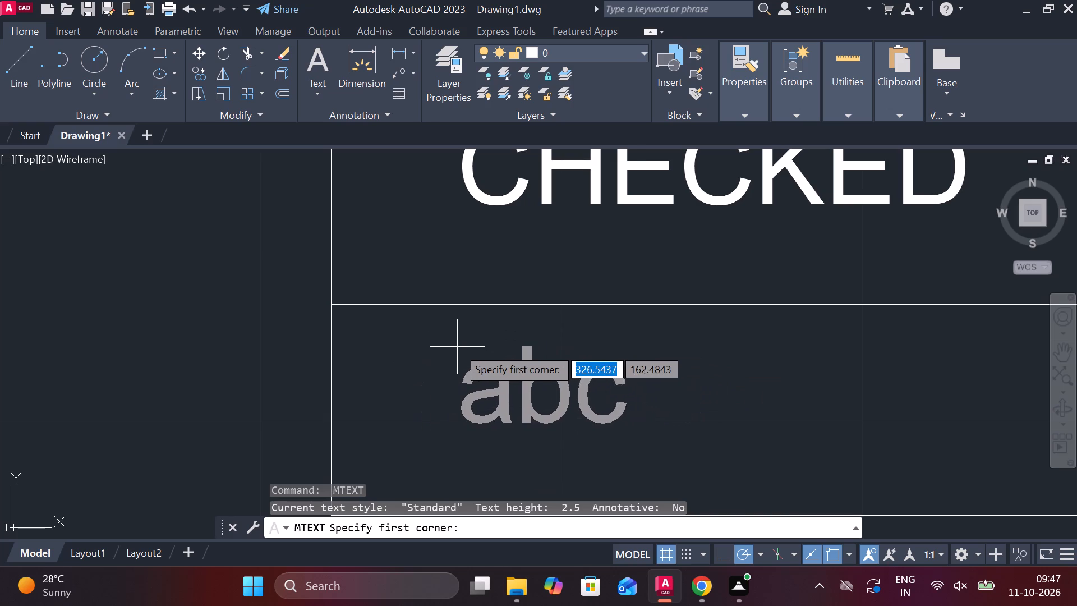
left_click(457, 347)
scroll(720, 389, "down", 2)
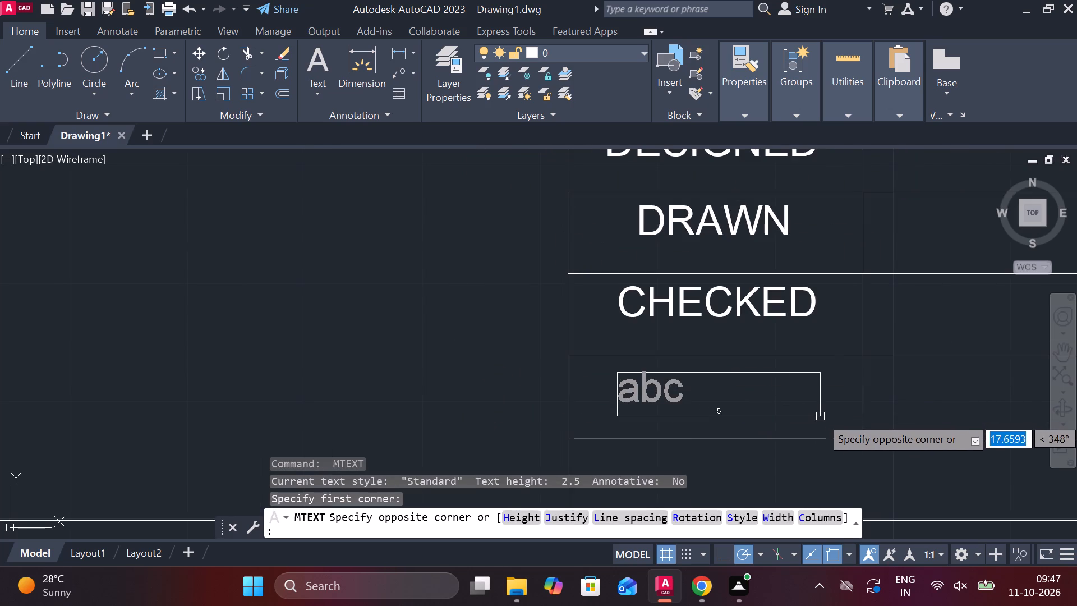
left_click(820, 416)
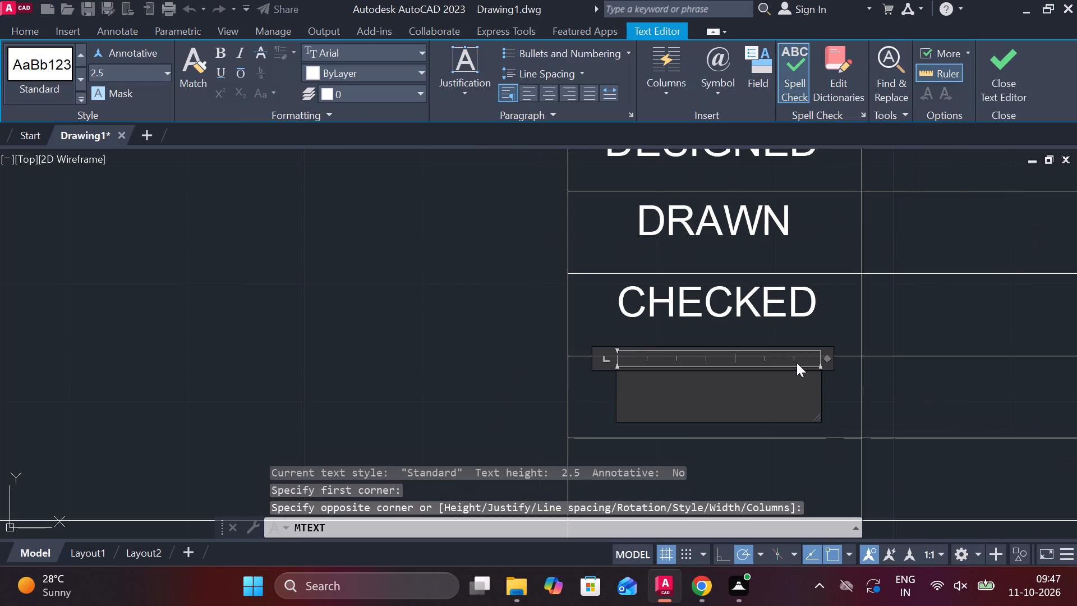
type("ST")
type("ANDARD")
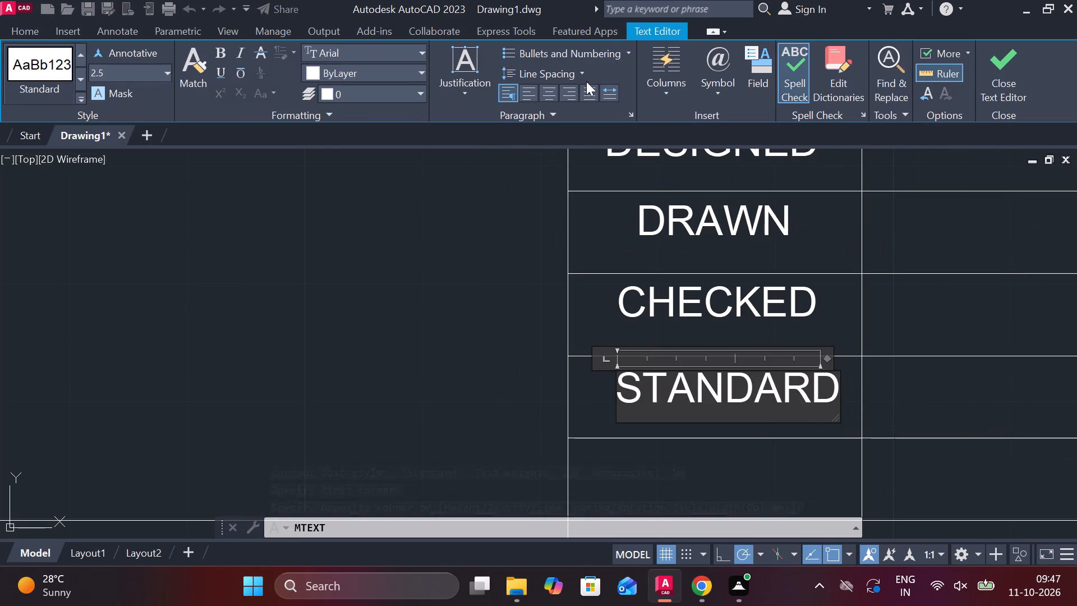
left_click(551, 91)
scroll(791, 370, "down", 1)
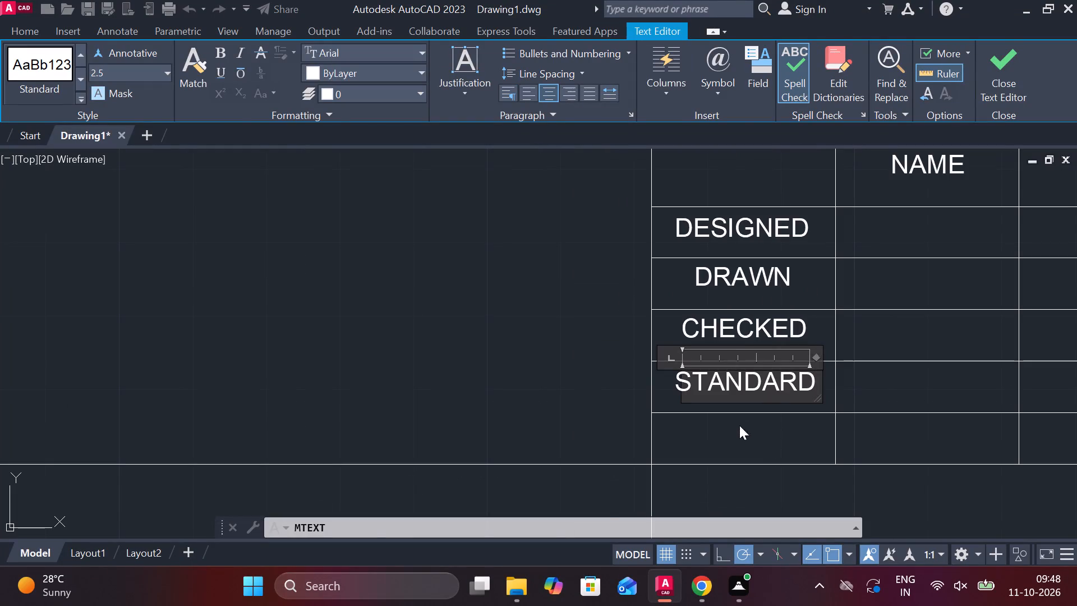
left_click(739, 425)
Add centred multiline text APPROVED in the first column's last cell, directly below STANDARD.
scroll(712, 443, "up", 2)
key("space")
middle_click_drag(715, 433, 656, 334)
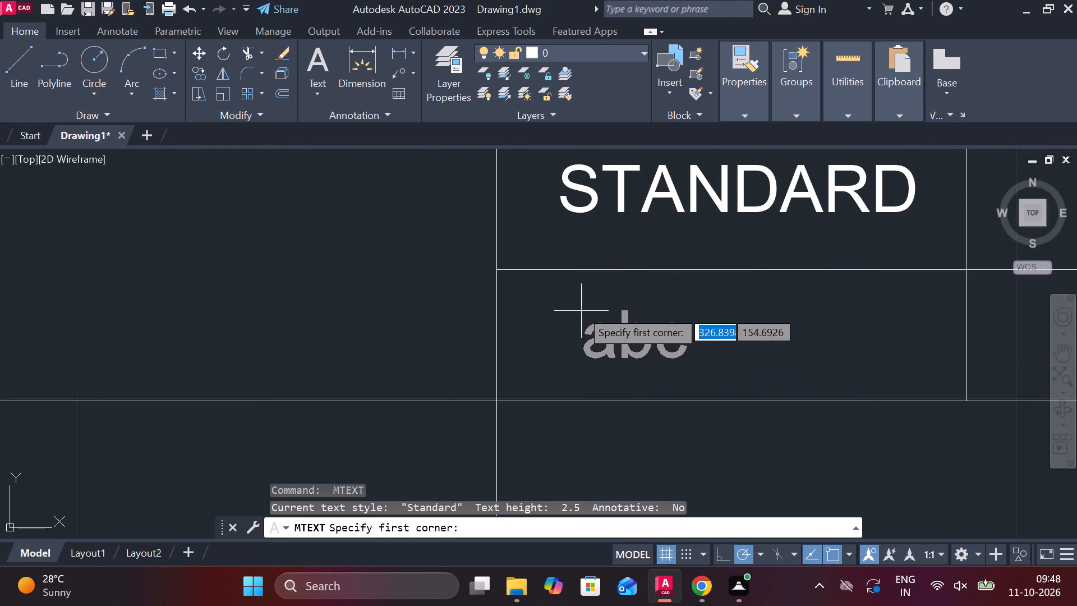
left_click(570, 297)
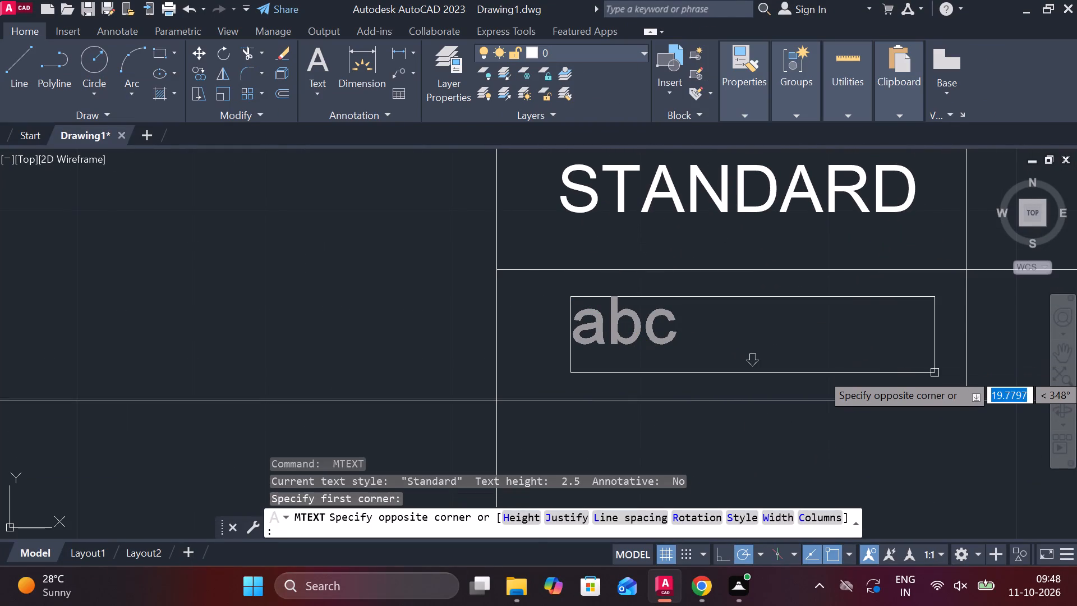
left_click(889, 372)
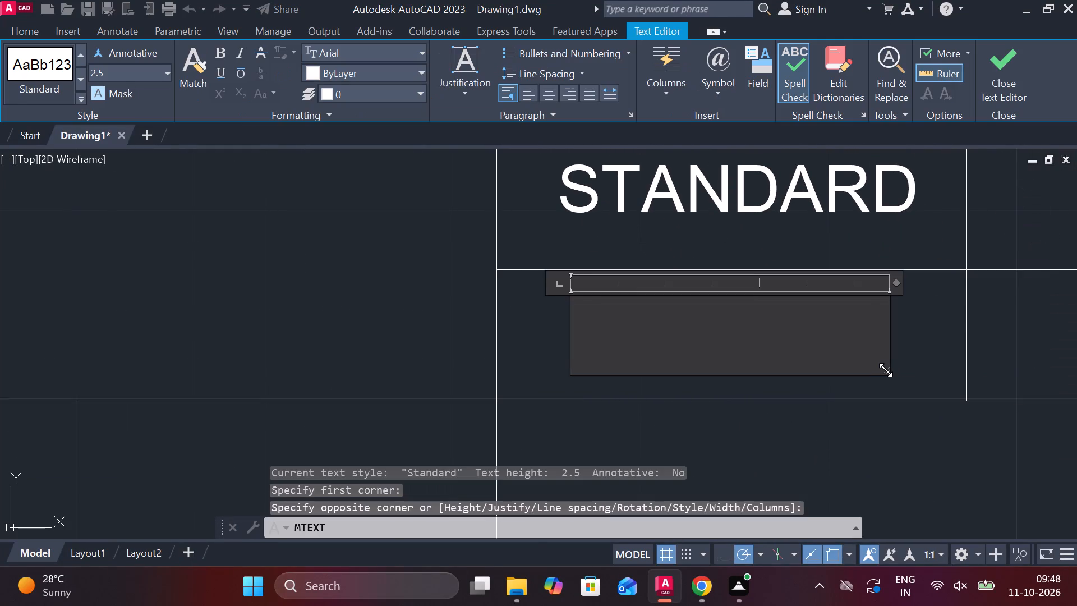
type("APPROVED")
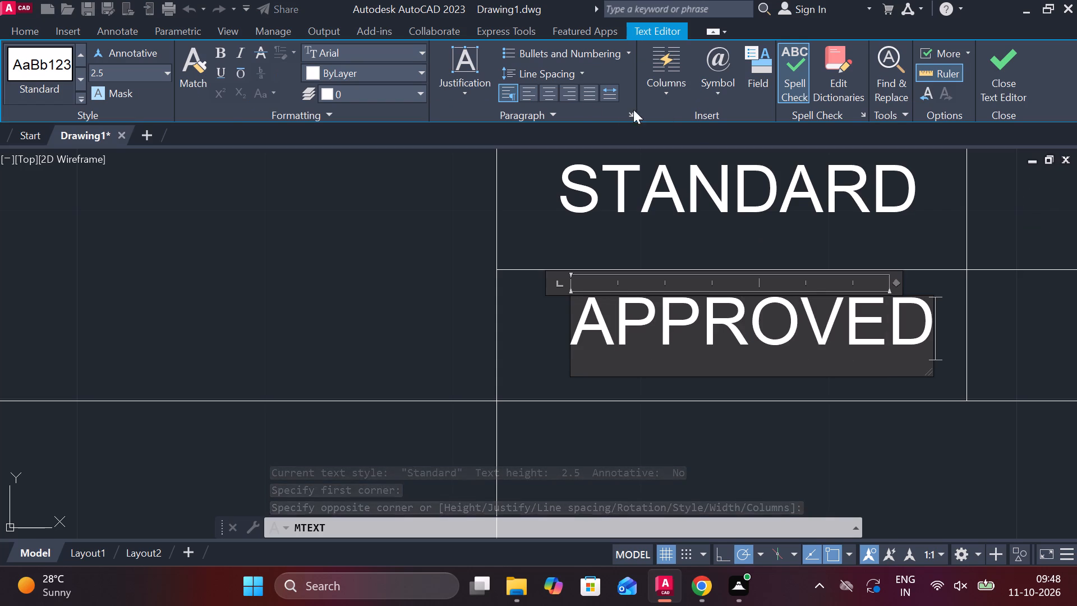
left_click(556, 96)
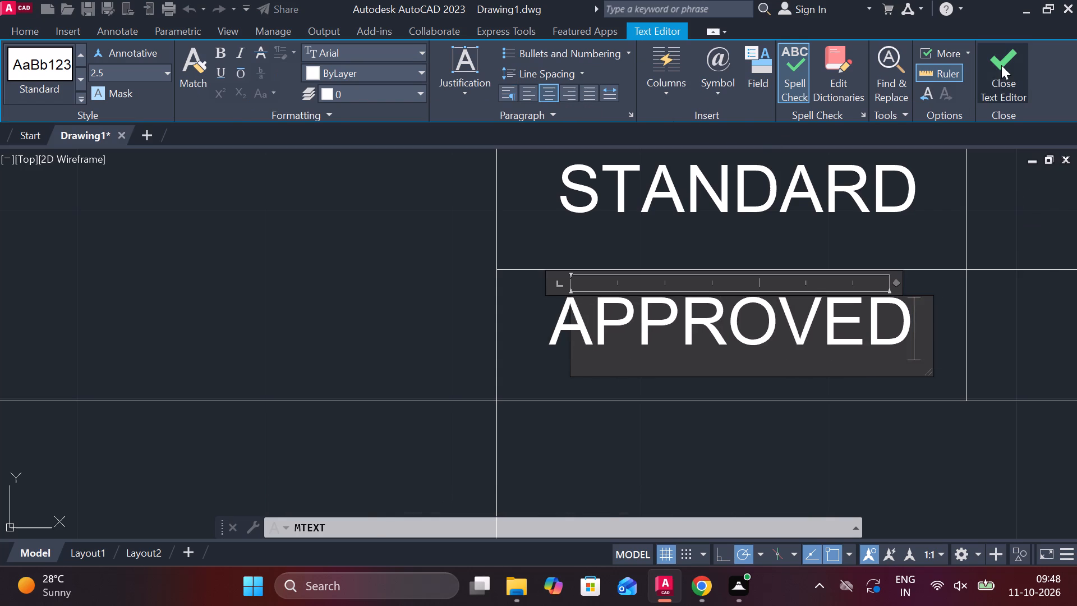
left_click(1001, 65)
Add centred multiline text "DRAWING NO :" in the upper part of the wide cell directly below the APPROVED row.
scroll(734, 358, "down", 2)
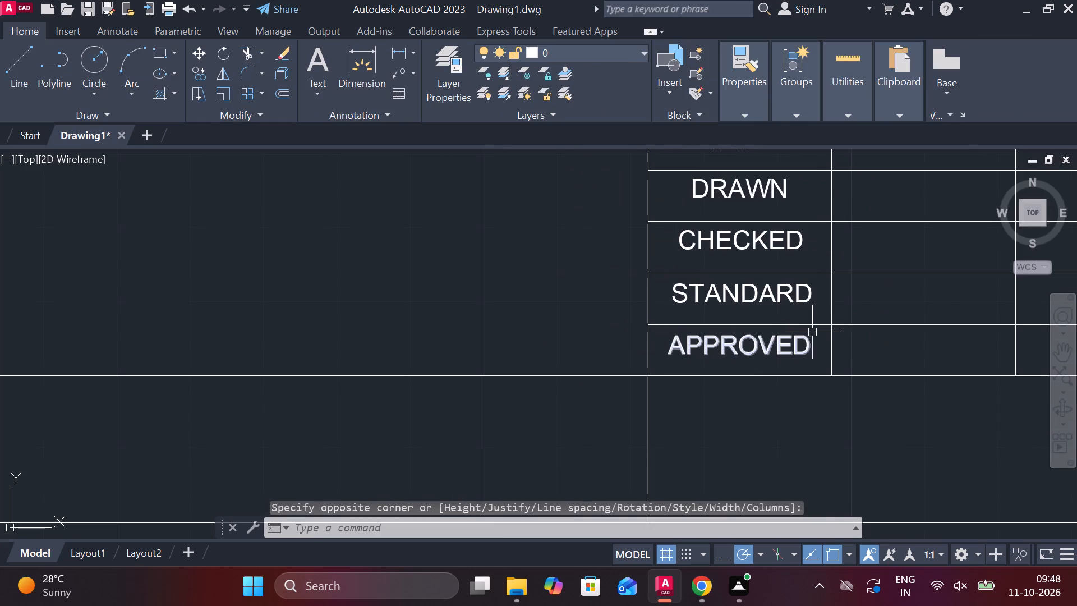
middle_click_drag(950, 309, 627, 409)
scroll(638, 374, "down", 3)
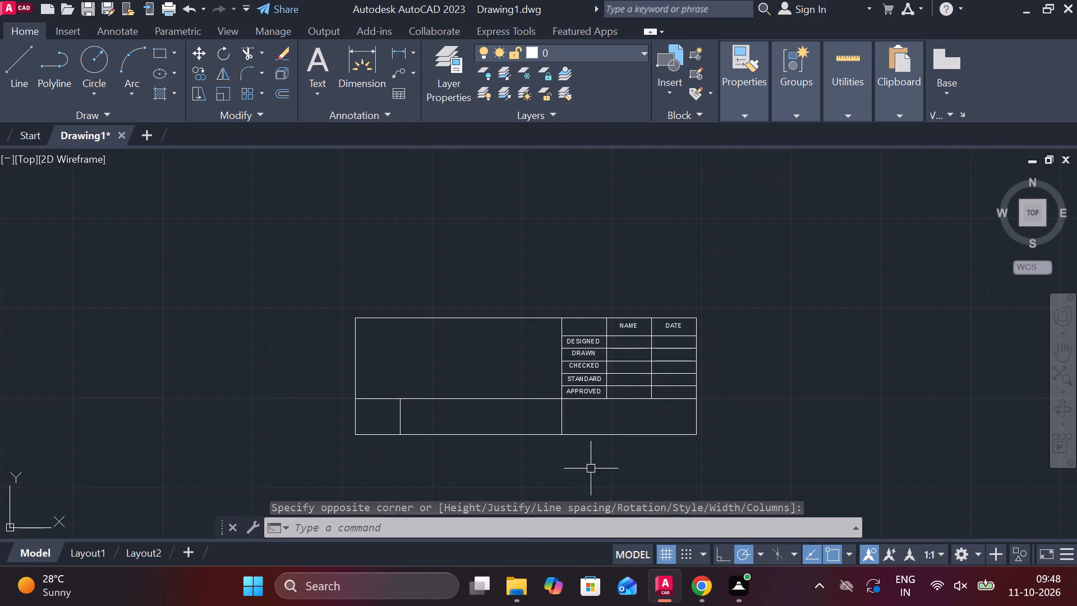
scroll(607, 414, "up", 3)
middle_click_drag(615, 421, 652, 387)
scroll(594, 391, "up", 1)
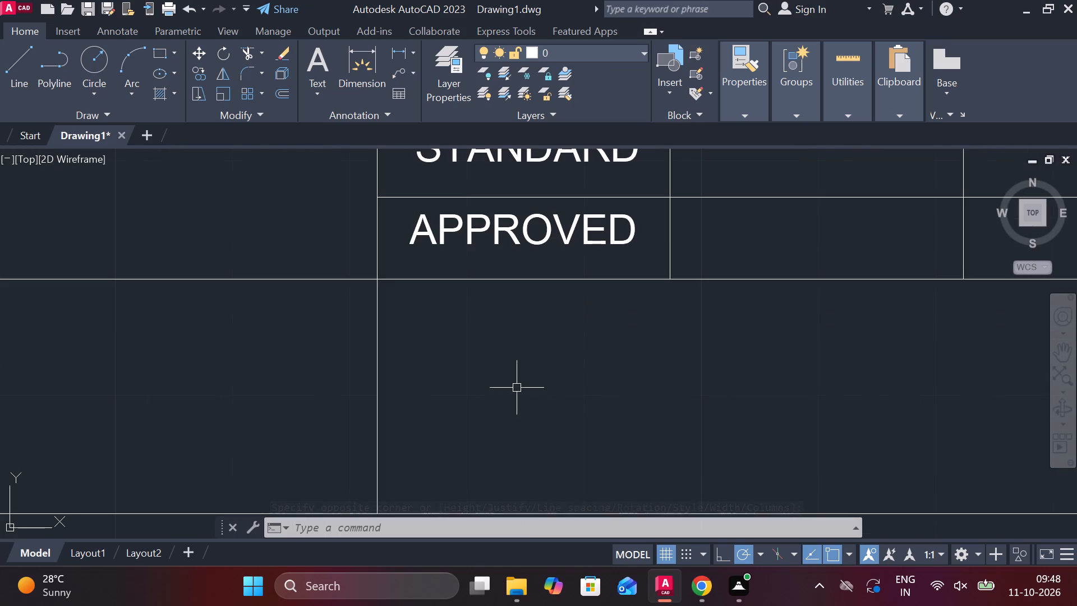
key("space")
left_click(439, 322)
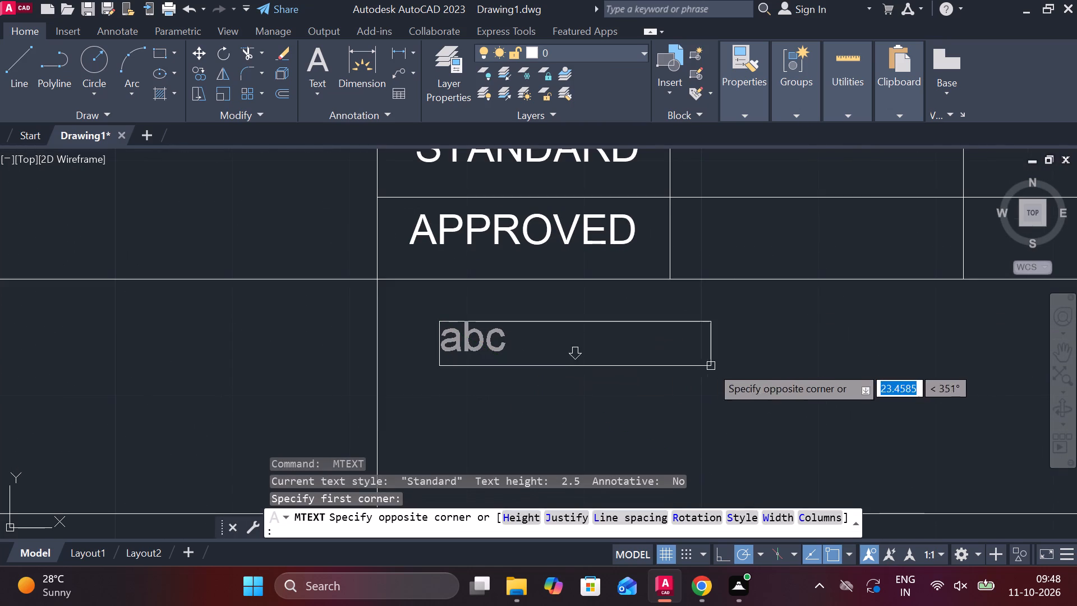
left_click(801, 388)
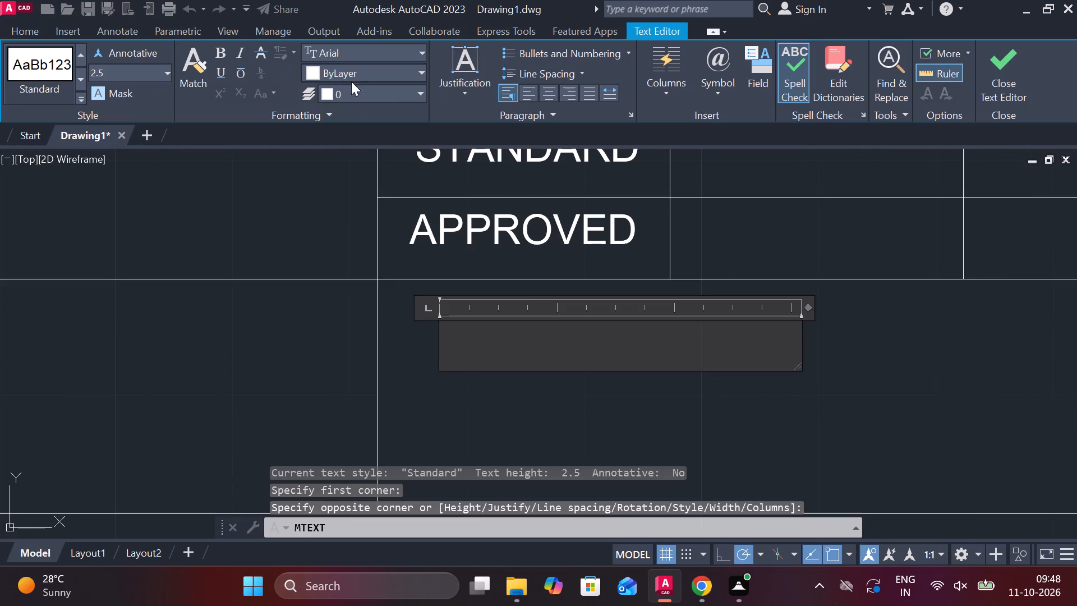
left_click(545, 98)
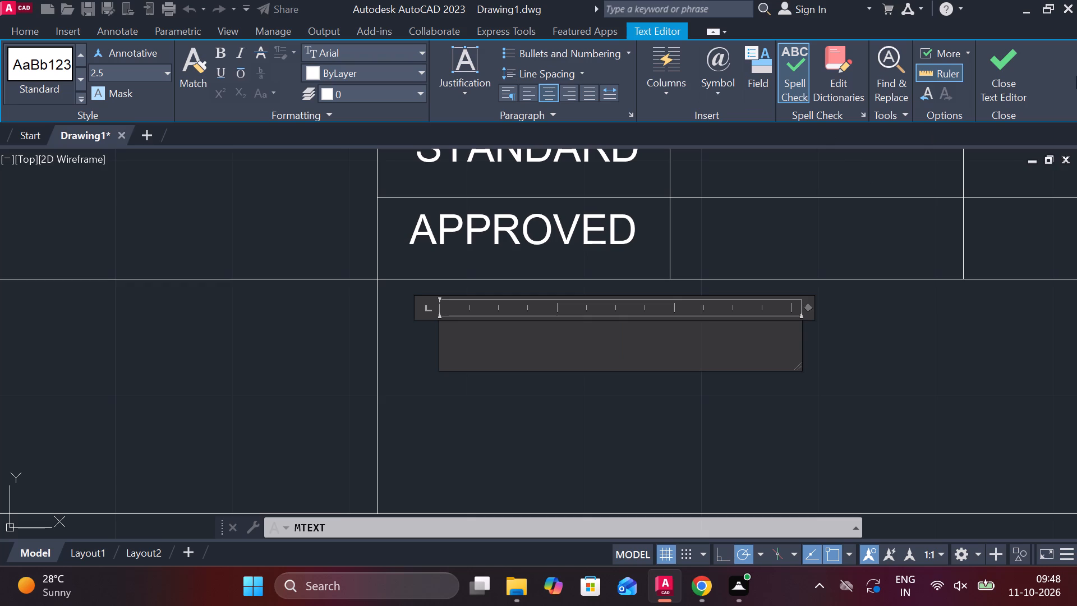
type("DRAW")
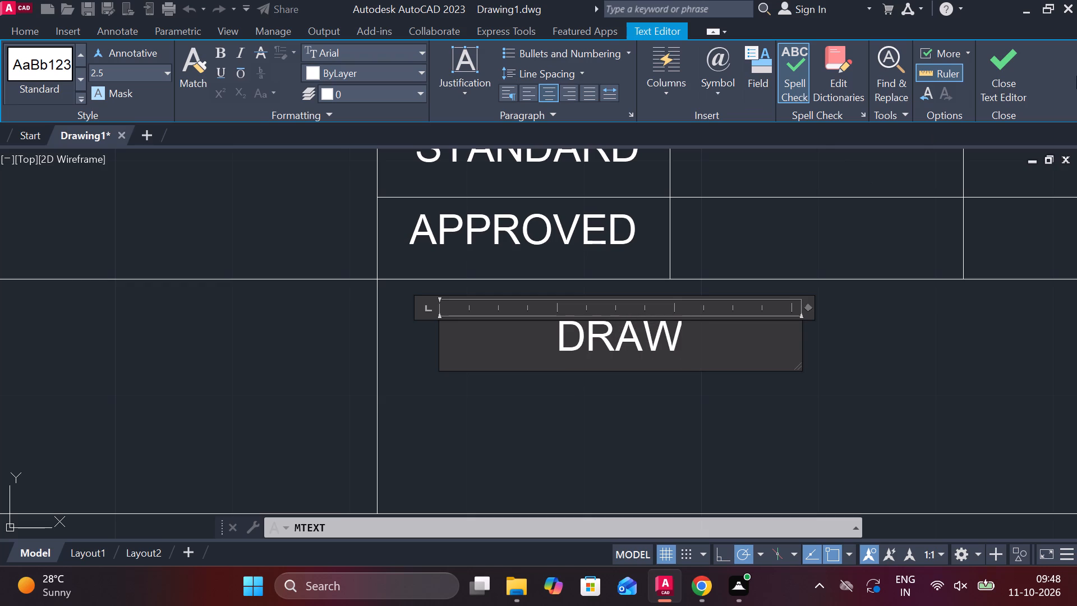
type("ING NO")
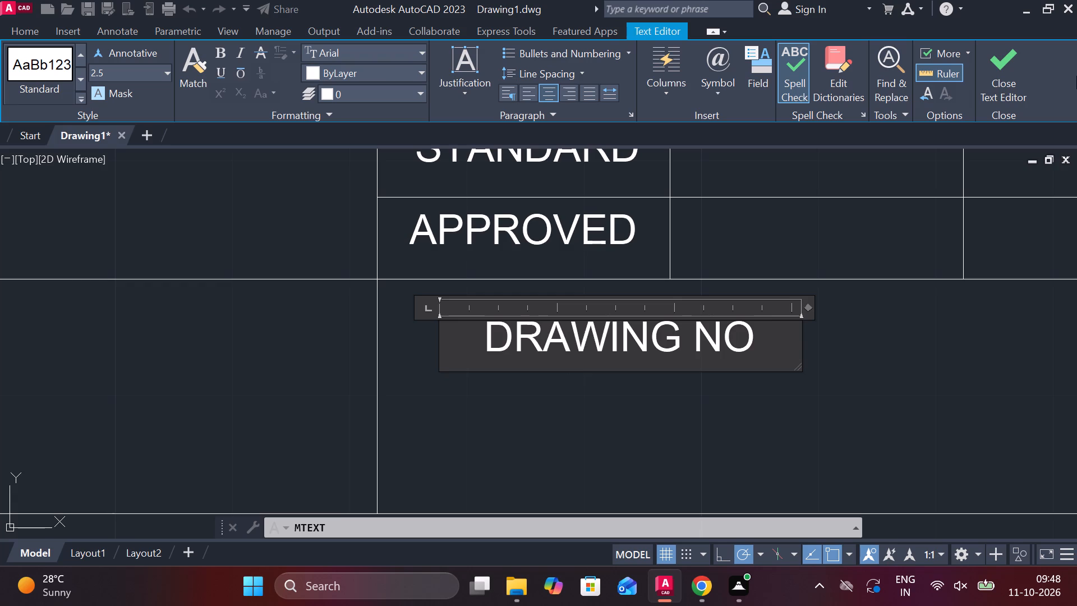
key("space")
key("shift+colon")
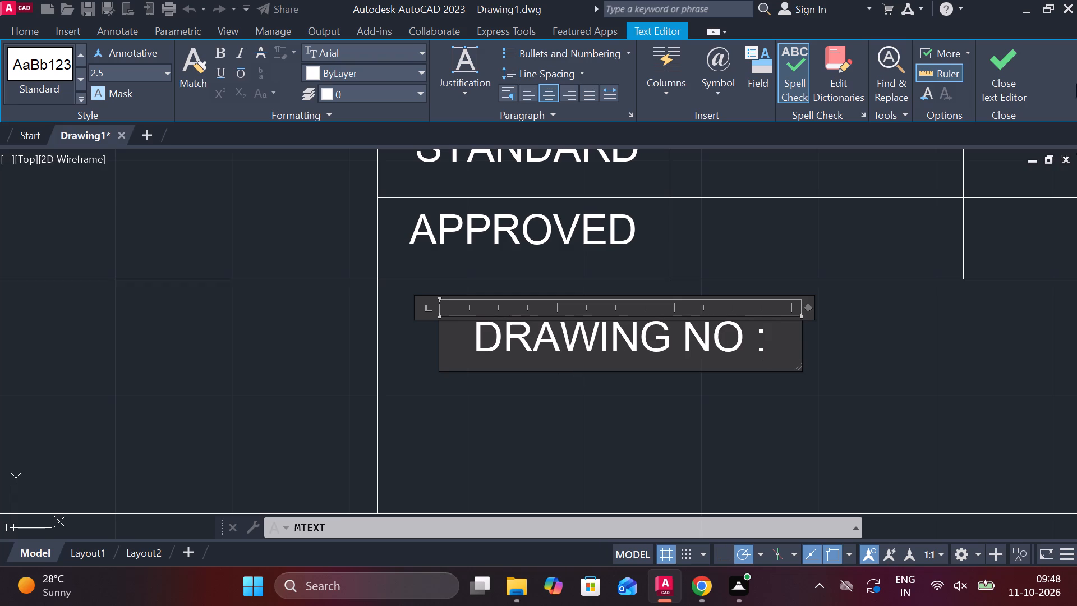
left_click(1008, 62)
Add centred multiline text "SHEET NO: 1 of 1" in the lower right corner of the DRAWING NO cell.
scroll(763, 356, "down", 1)
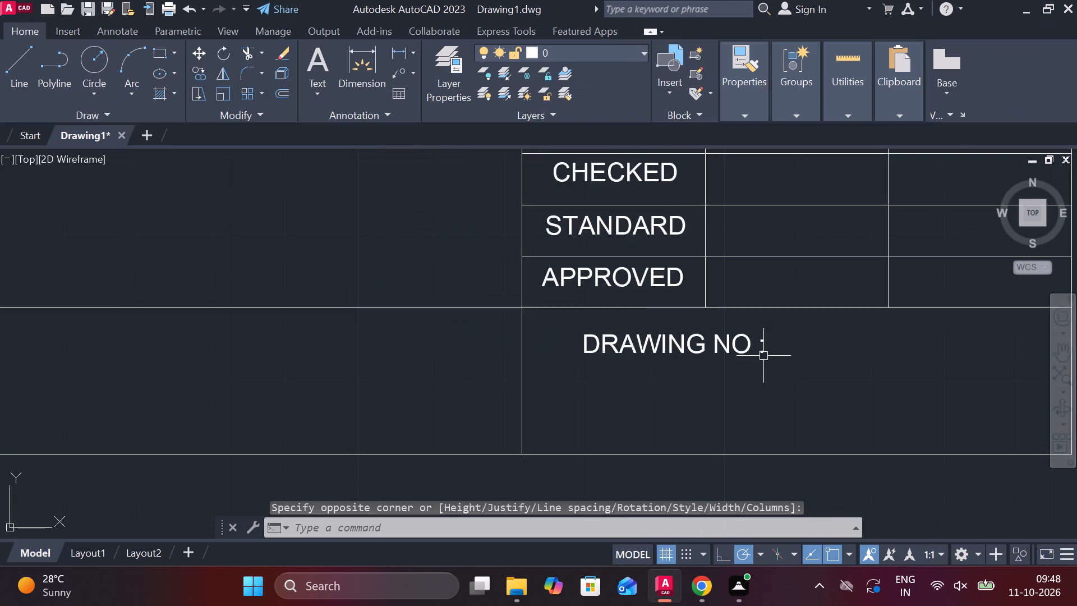
scroll(763, 356, "down", 1)
middle_click_drag(730, 356, 587, 356)
scroll(738, 402, "up", 1)
key("space")
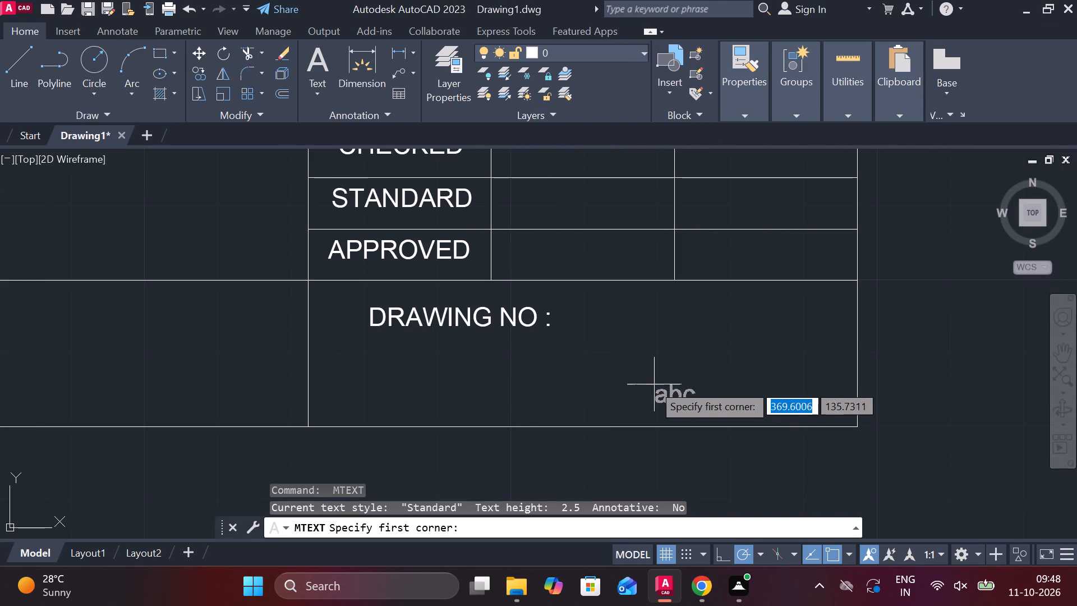
left_click(632, 378)
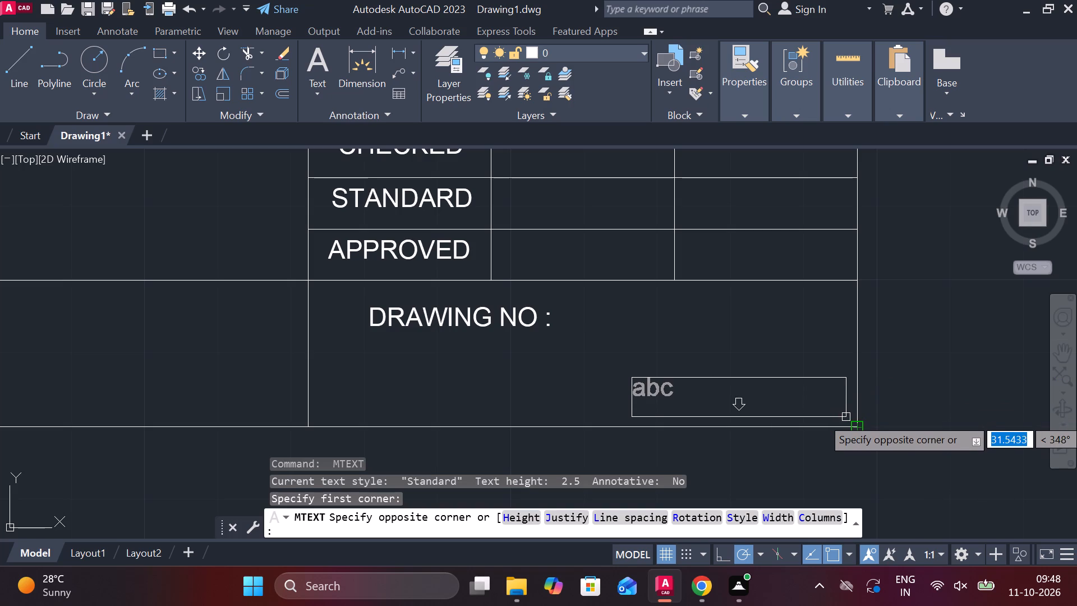
left_click(846, 417)
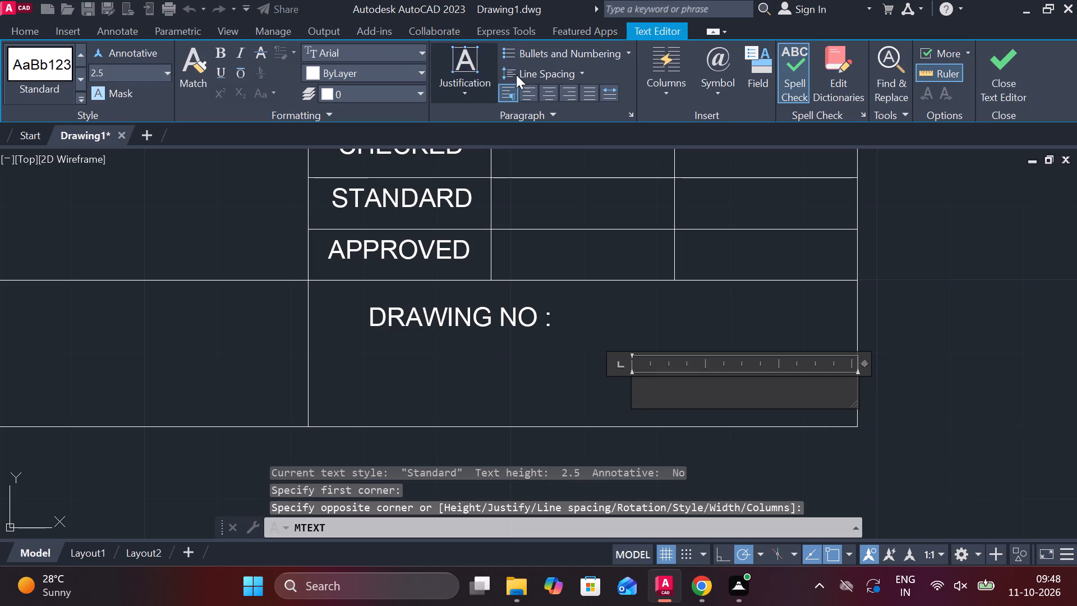
left_click(555, 96)
type("SHEET")
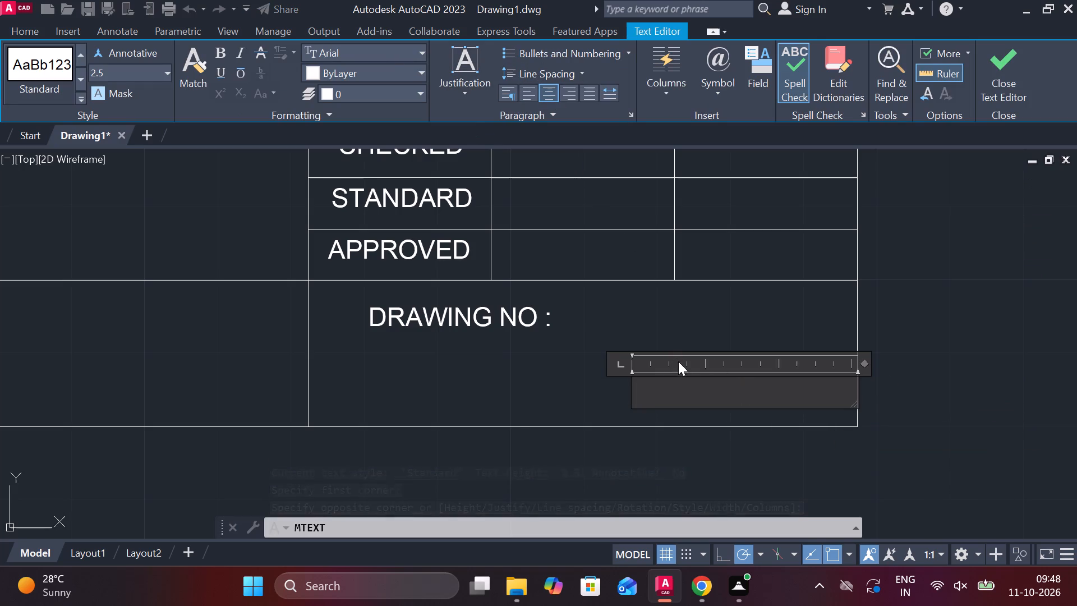
type("SHEET NO")
key("space")
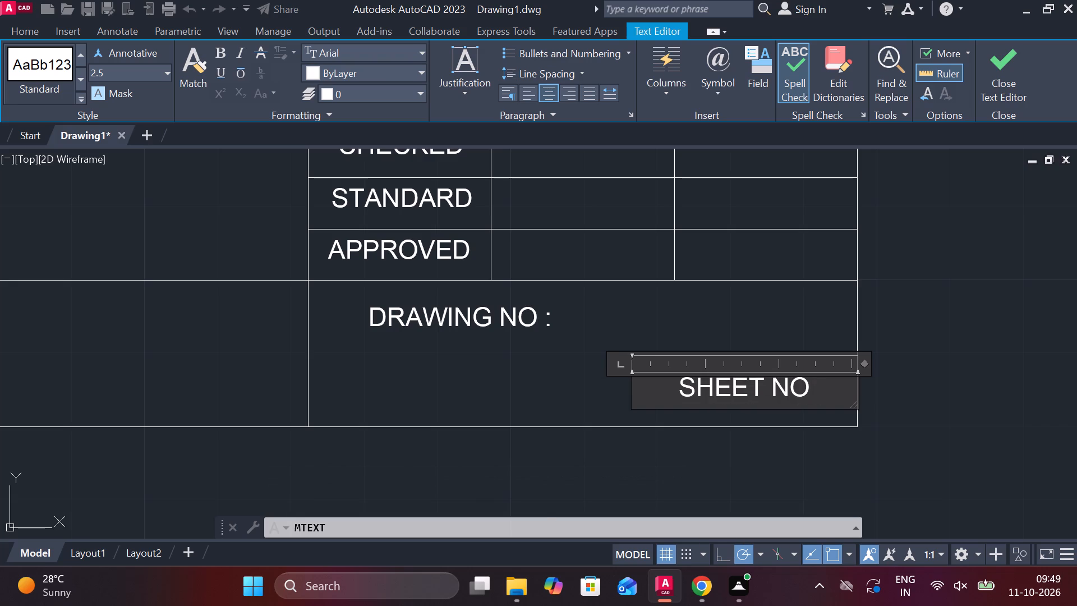
key("1")
key("BackSpace")
key("BackSpace")
key("shift+colon")
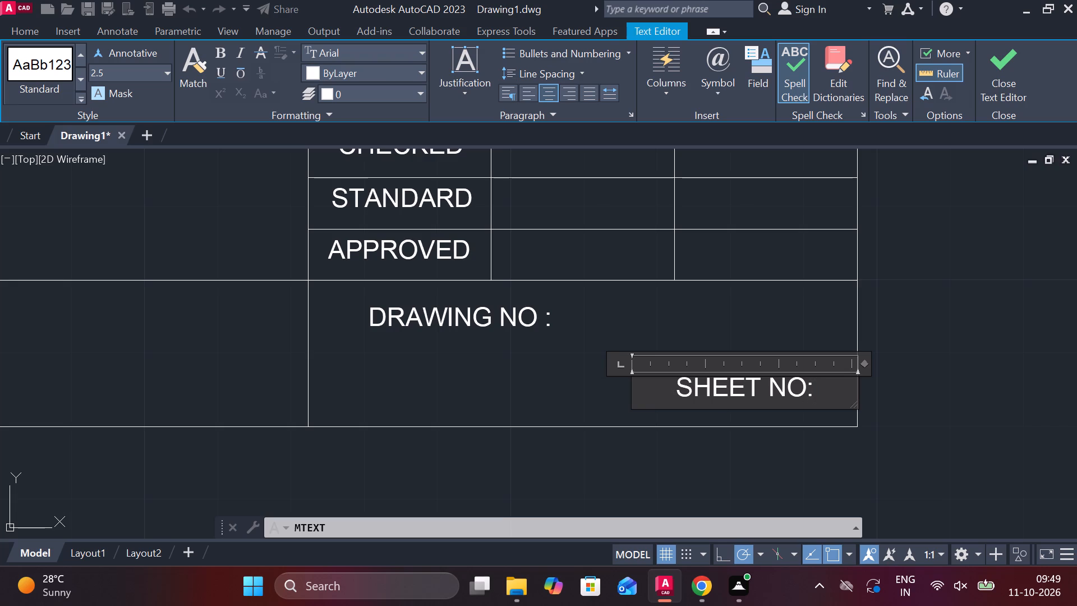
key("space")
type("1")
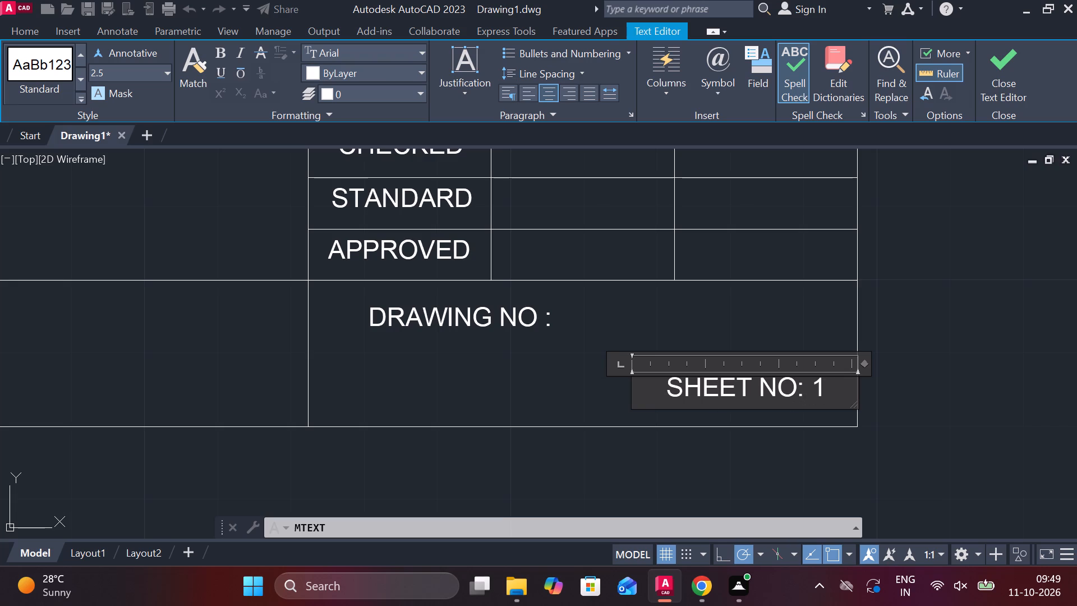
key("space")
type("of 1")
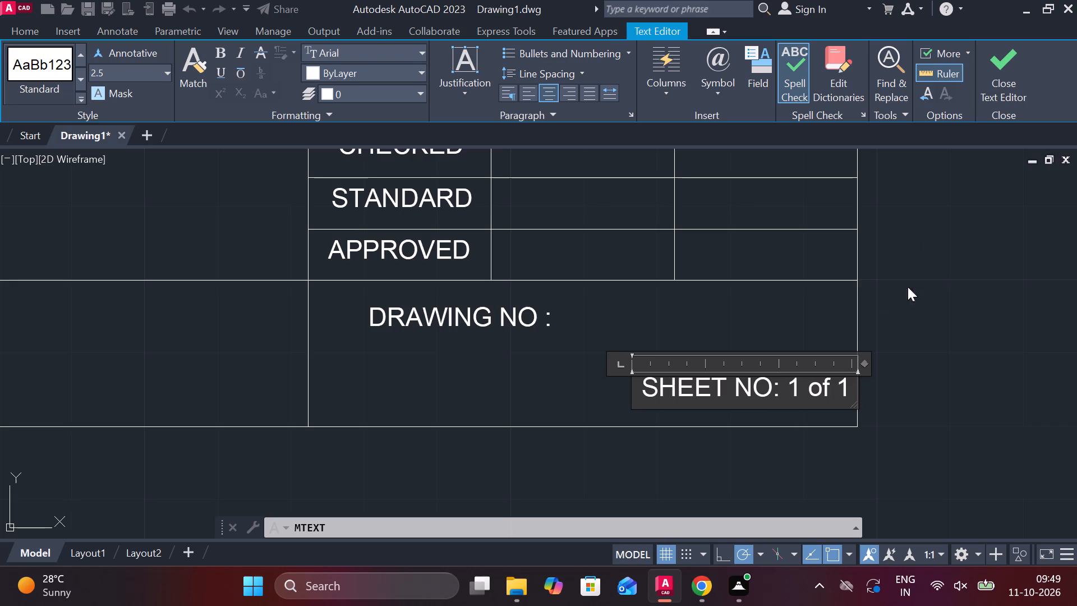
left_click(1001, 70)
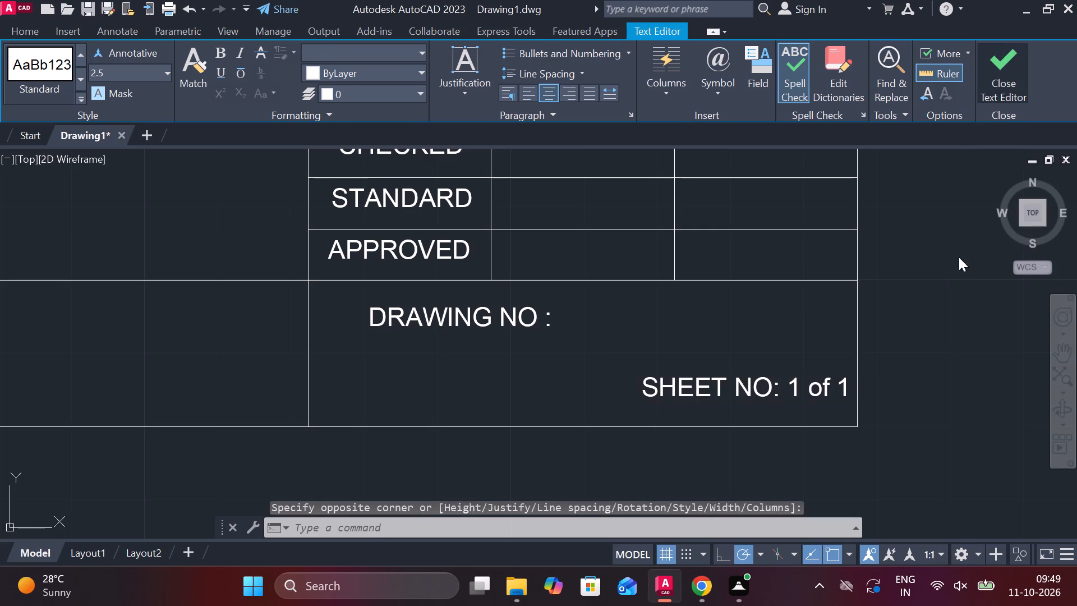
Draw a horizontal line splitting the title block's small lower-left cell in half, from its right side's midpoint to the left border.
scroll(745, 370, "down", 1)
scroll(514, 381, "down", 1)
middle_click_drag(400, 335, 583, 320)
scroll(367, 333, "up", 2)
key("l")
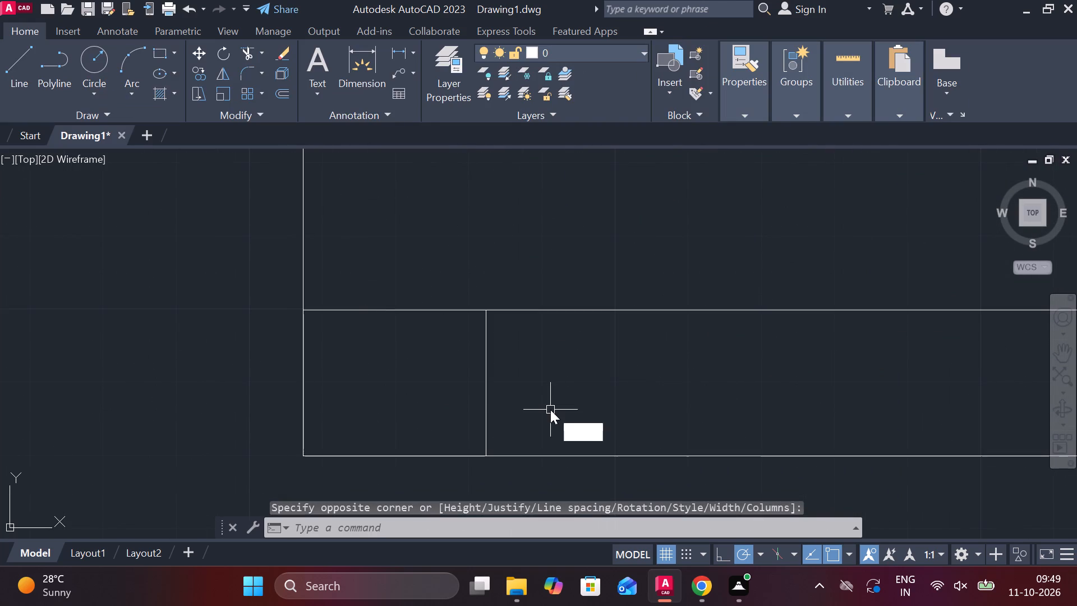
key("Return")
left_click(487, 381)
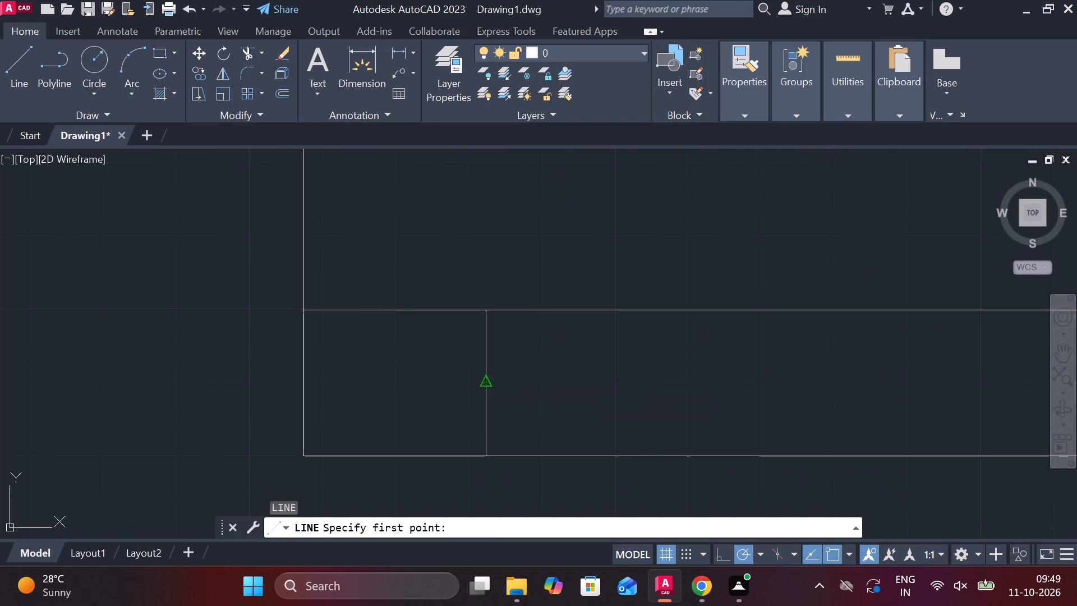
left_click(303, 382)
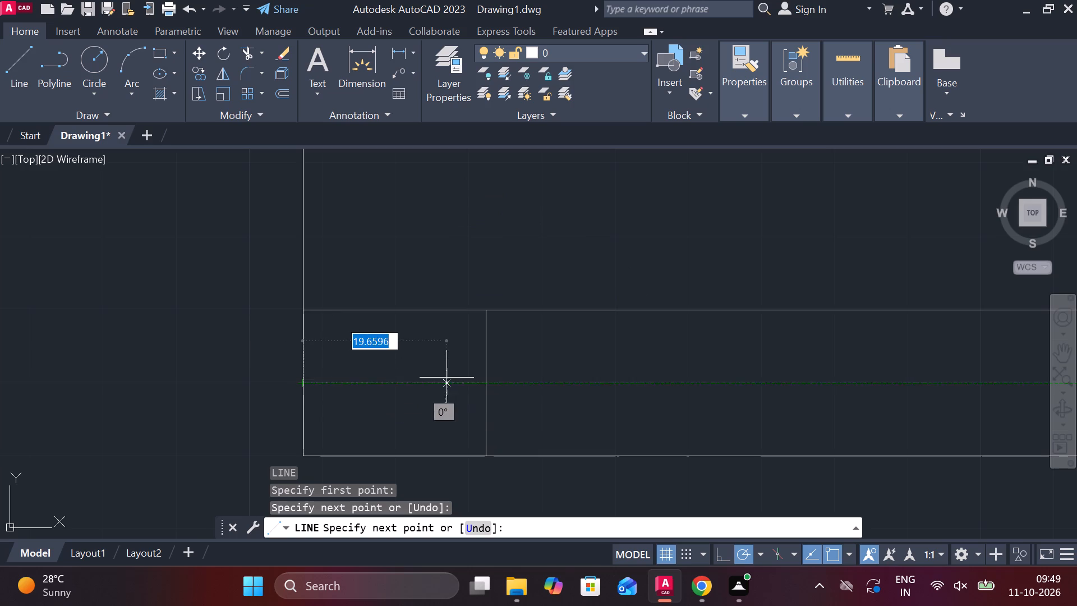
key("Escape")
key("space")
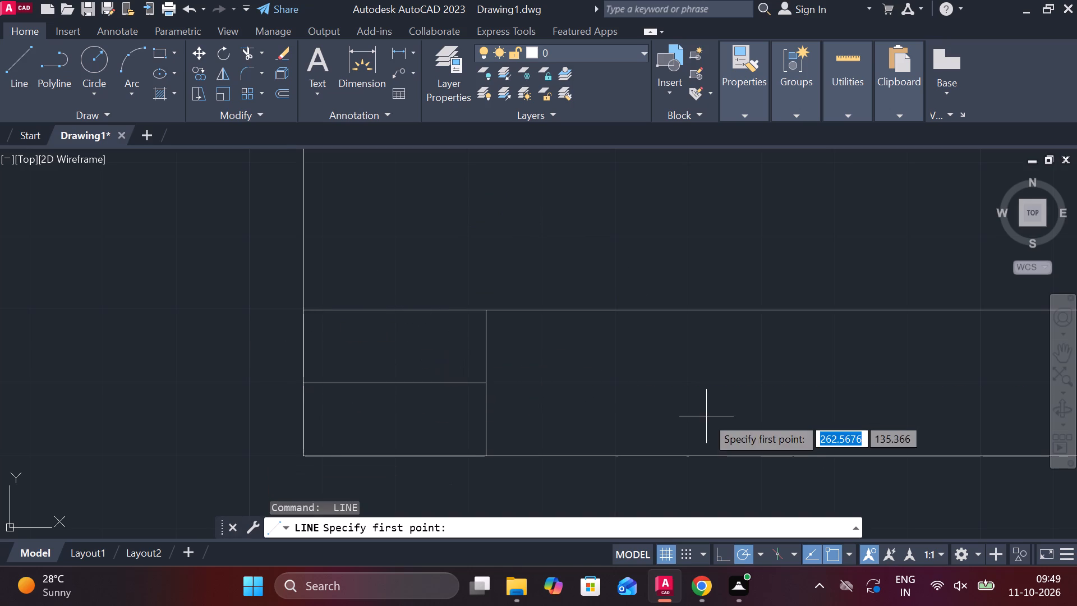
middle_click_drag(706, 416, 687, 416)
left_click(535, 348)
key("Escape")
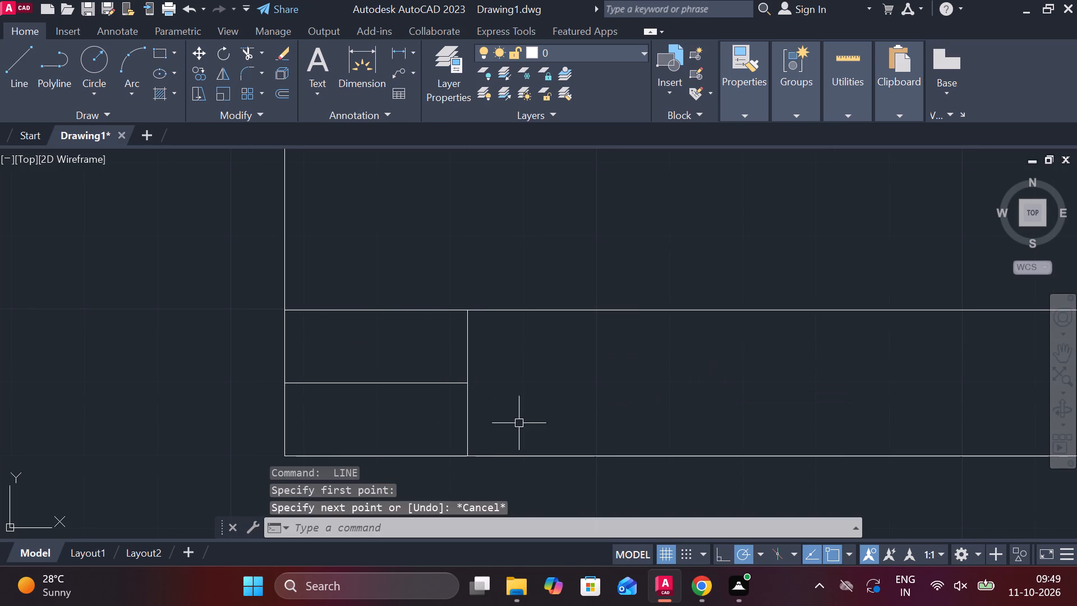
Draw a circle of diameter 3 near the left end of the lower half of the split cell.
scroll(354, 384, "up", 1)
middle_click_drag(363, 386, 407, 352)
type("C")
key("space")
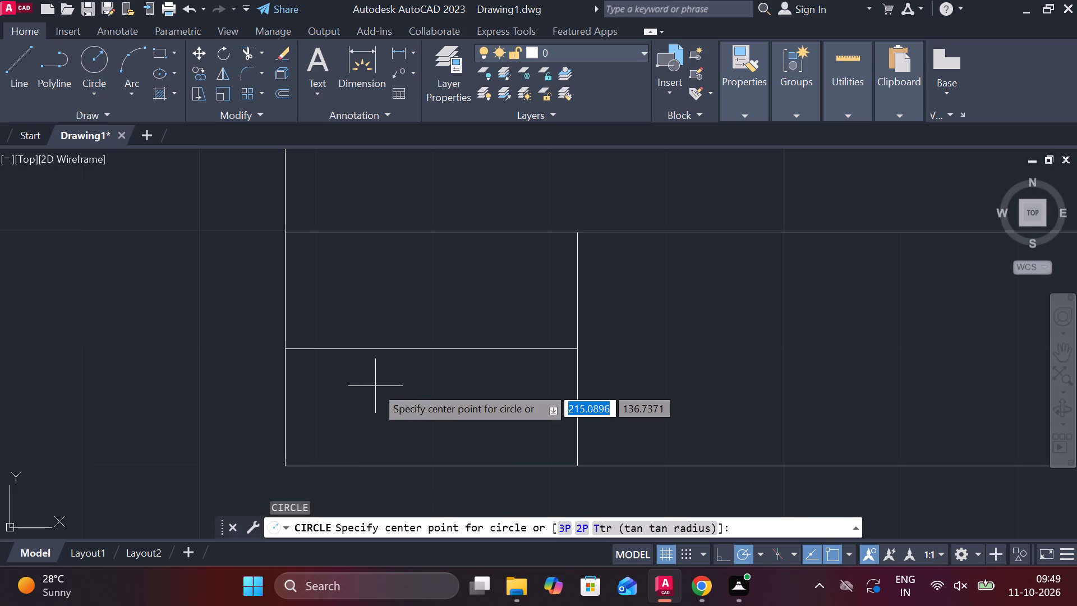
scroll(348, 417, "up", 1)
middle_click_drag(349, 413, 386, 397)
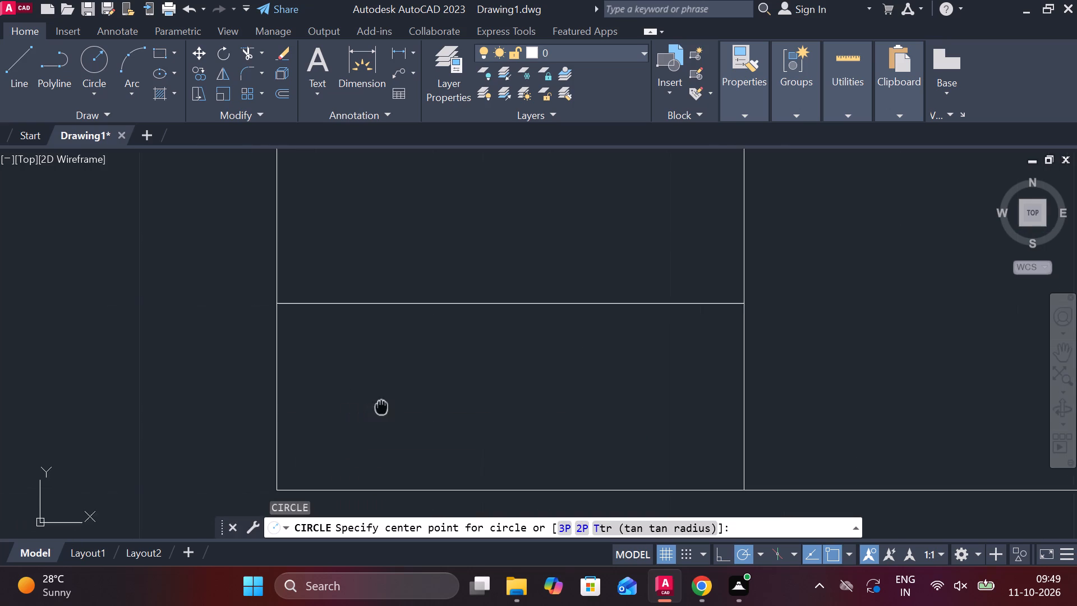
middle_click_drag(386, 397, 390, 391)
scroll(371, 355, "up", 2)
left_click(351, 373)
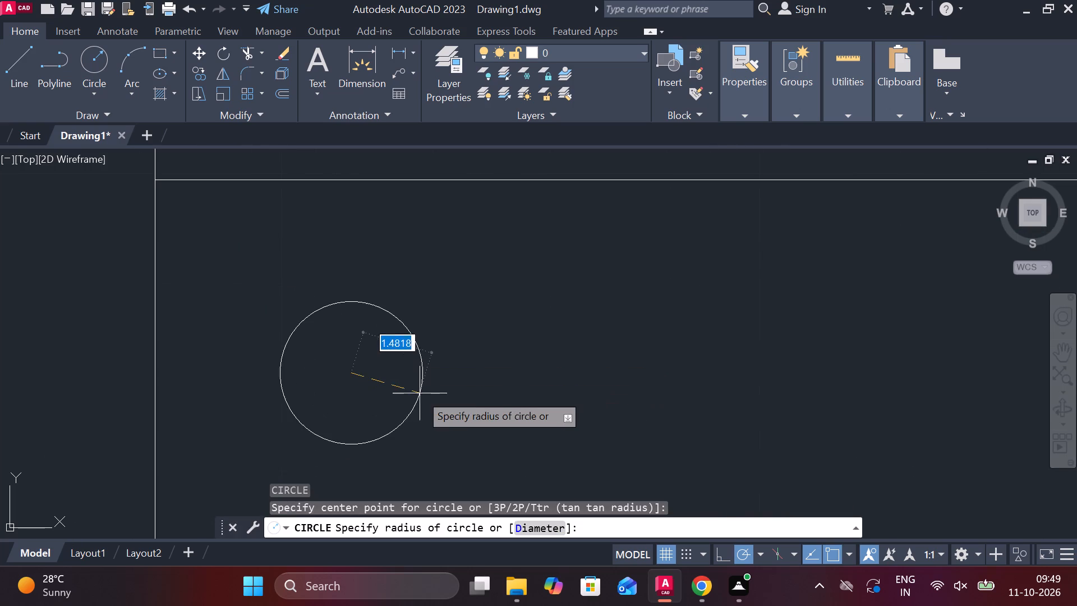
type("D")
key("space")
key("3")
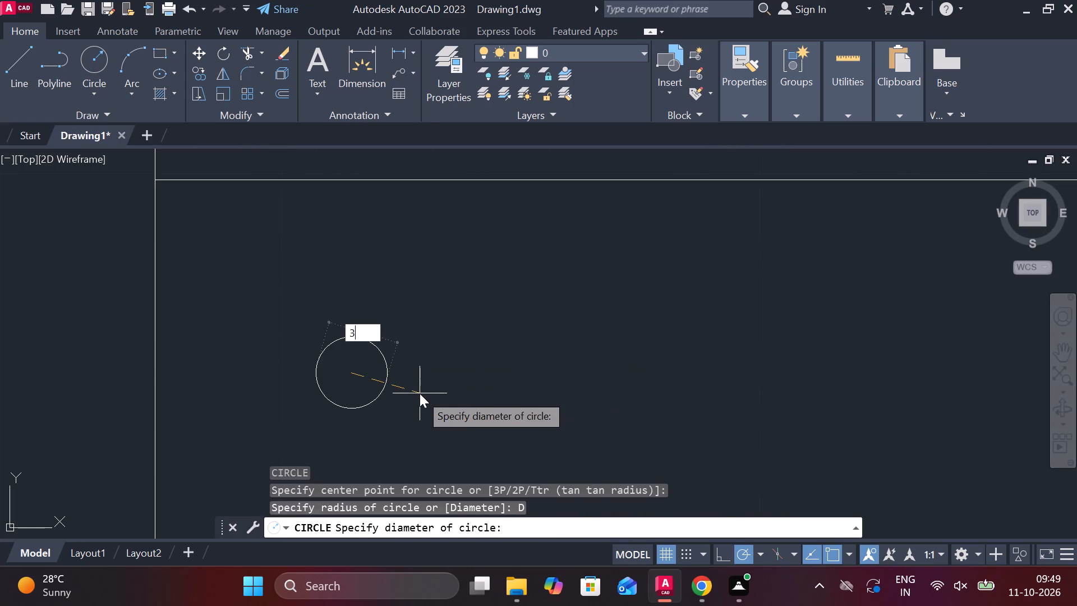
key("Return")
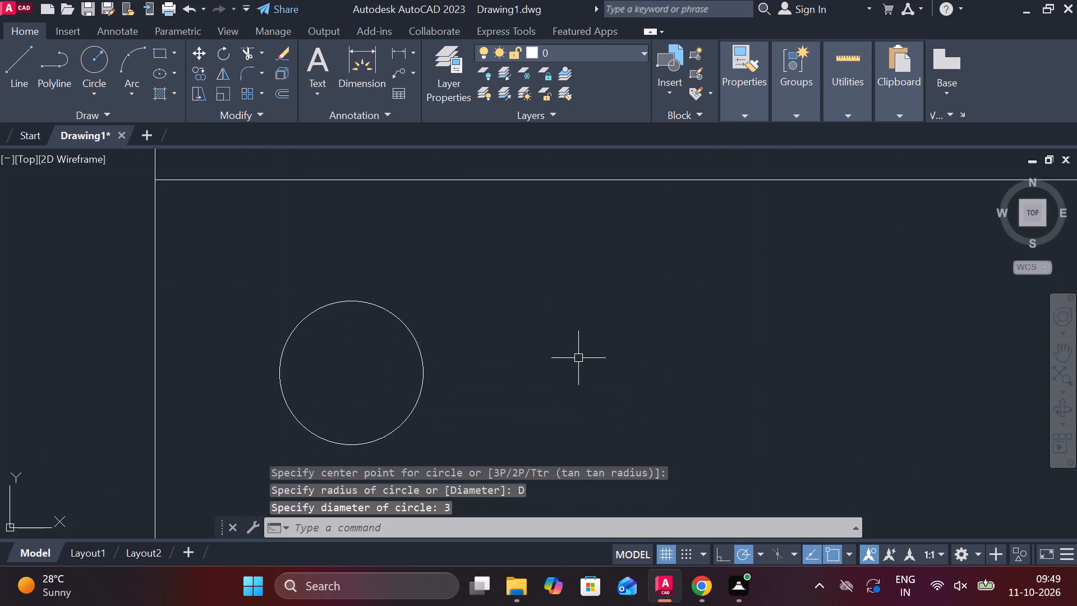
Draw a concentric circle of diameter 5 around the diameter 3 circle.
key("space")
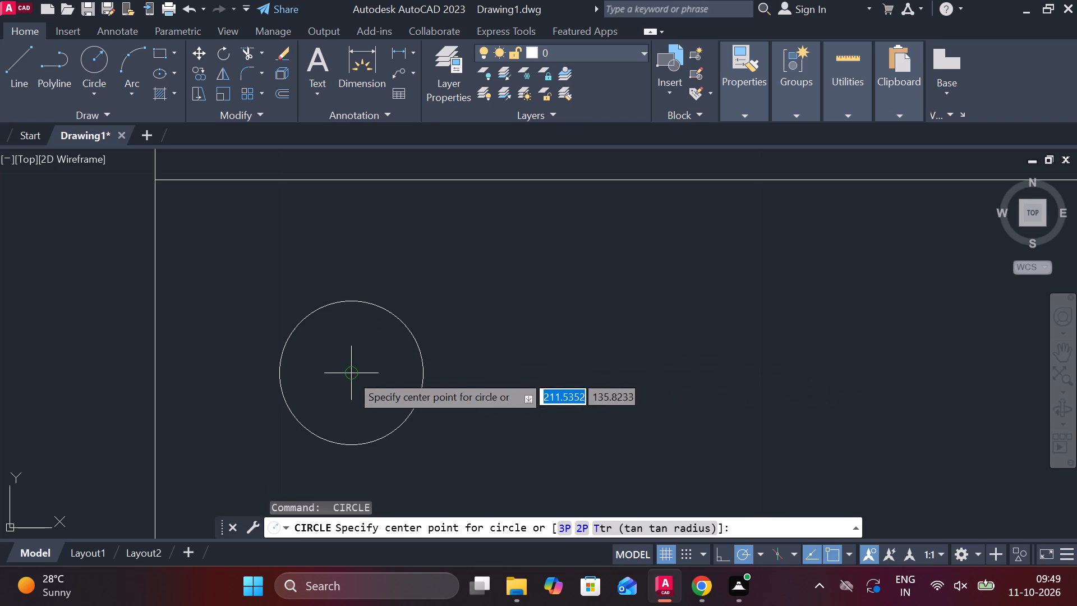
left_click(351, 374)
type("D 5")
key("Return")
scroll(503, 374, "down", 2)
key("Escape")
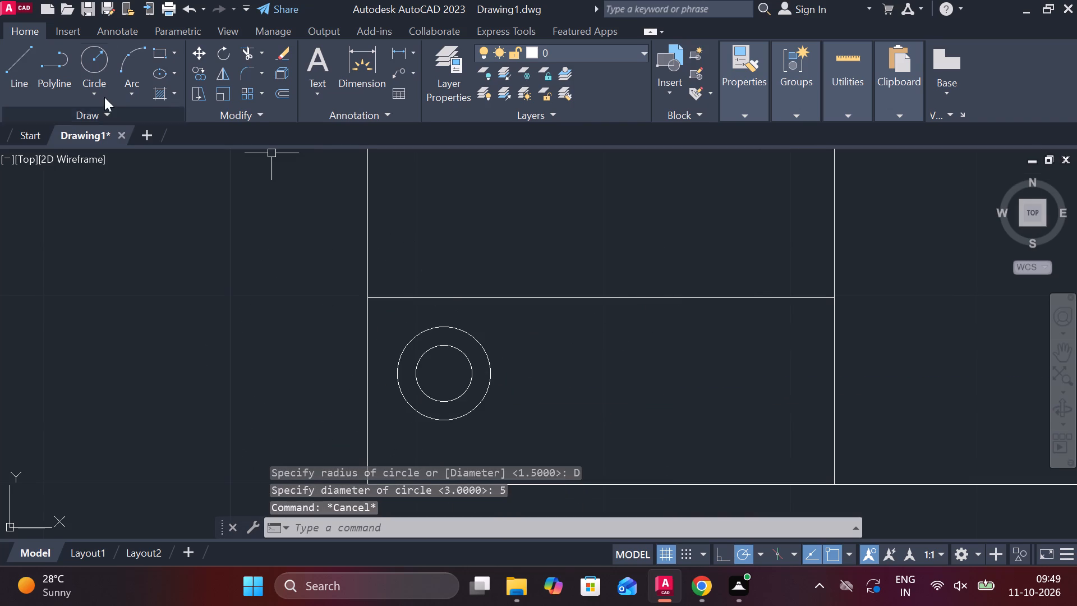
Draw a vertical line to the right of the circles, its ends level with the outer circle's top and bottom quadrants.
left_click(26, 63)
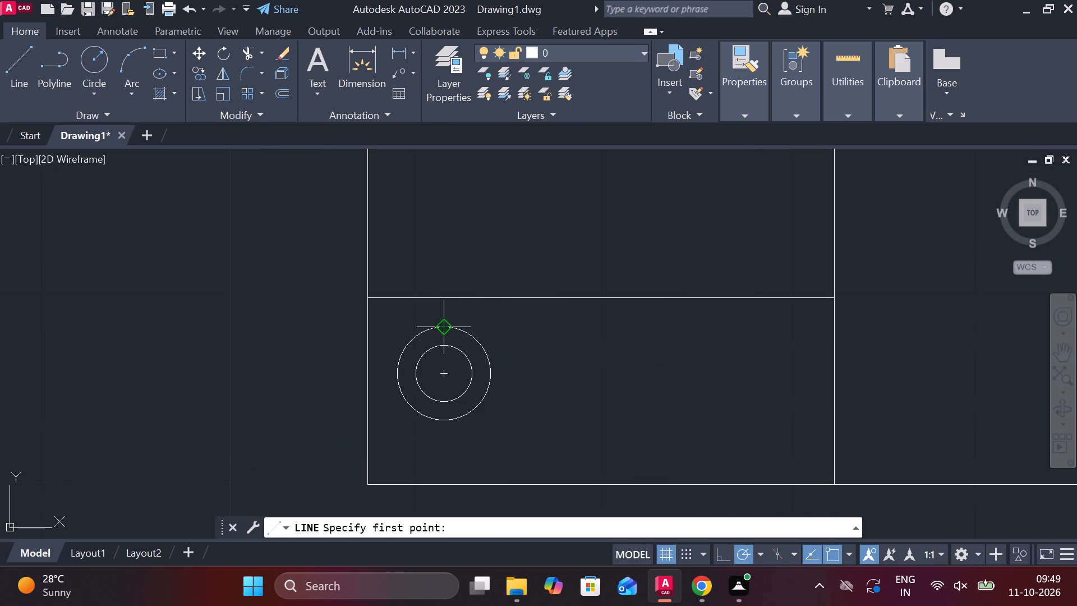
left_click(619, 325)
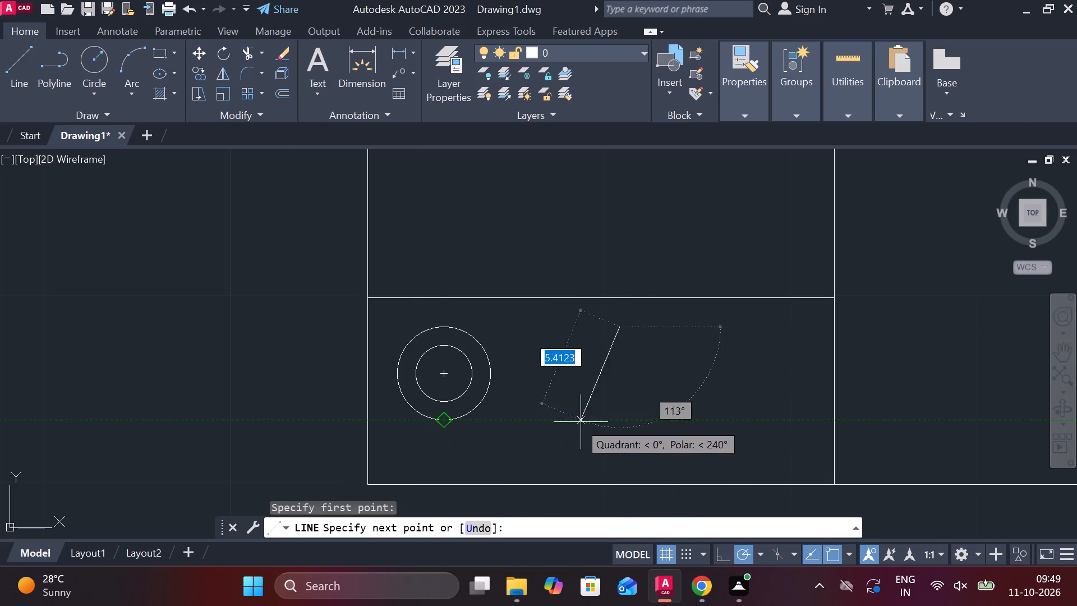
left_click(610, 421)
key("Escape")
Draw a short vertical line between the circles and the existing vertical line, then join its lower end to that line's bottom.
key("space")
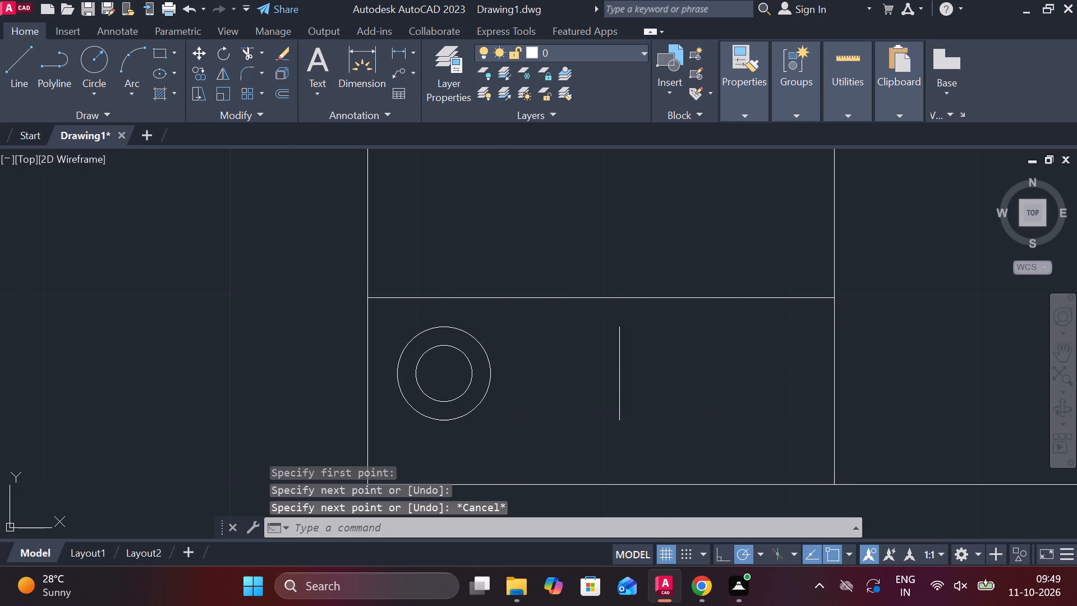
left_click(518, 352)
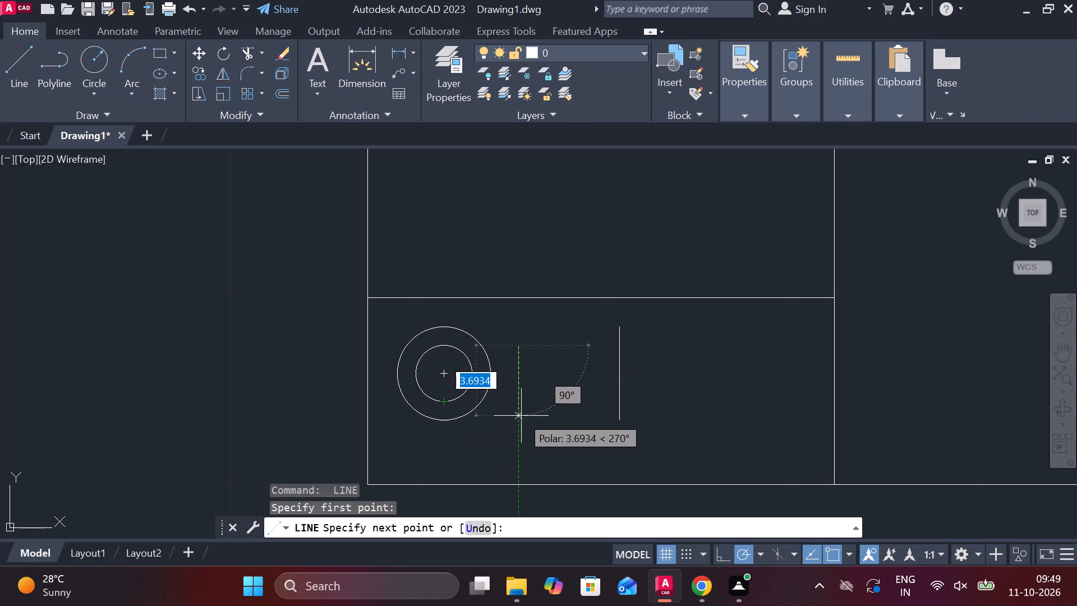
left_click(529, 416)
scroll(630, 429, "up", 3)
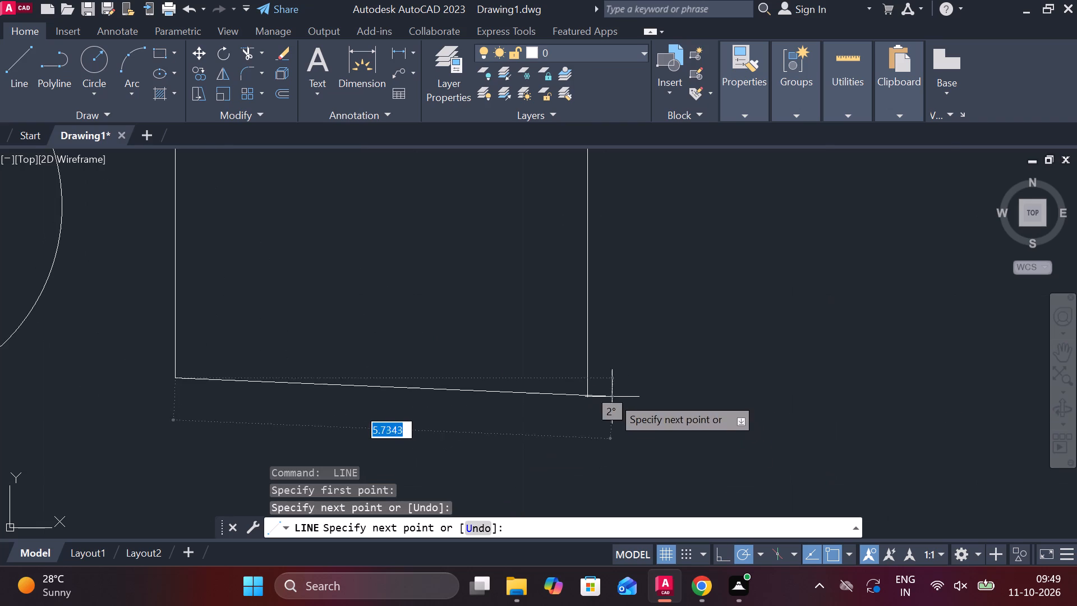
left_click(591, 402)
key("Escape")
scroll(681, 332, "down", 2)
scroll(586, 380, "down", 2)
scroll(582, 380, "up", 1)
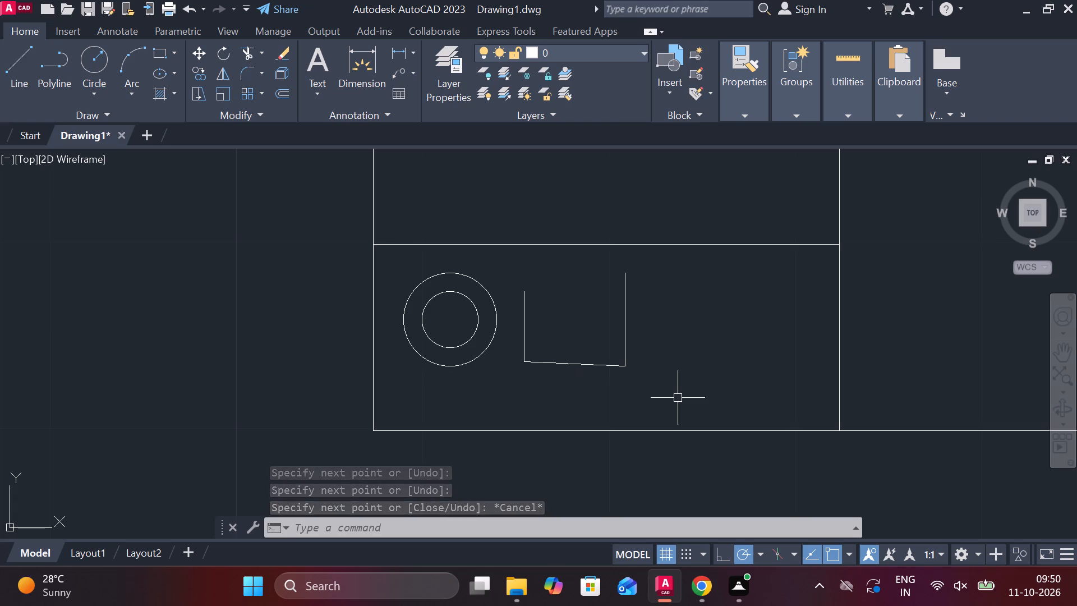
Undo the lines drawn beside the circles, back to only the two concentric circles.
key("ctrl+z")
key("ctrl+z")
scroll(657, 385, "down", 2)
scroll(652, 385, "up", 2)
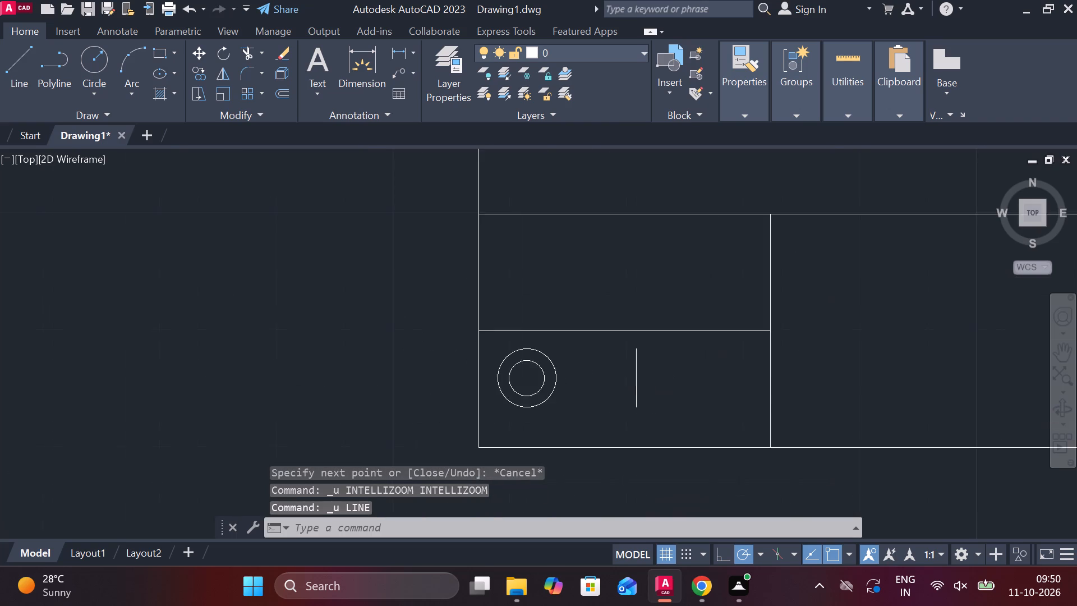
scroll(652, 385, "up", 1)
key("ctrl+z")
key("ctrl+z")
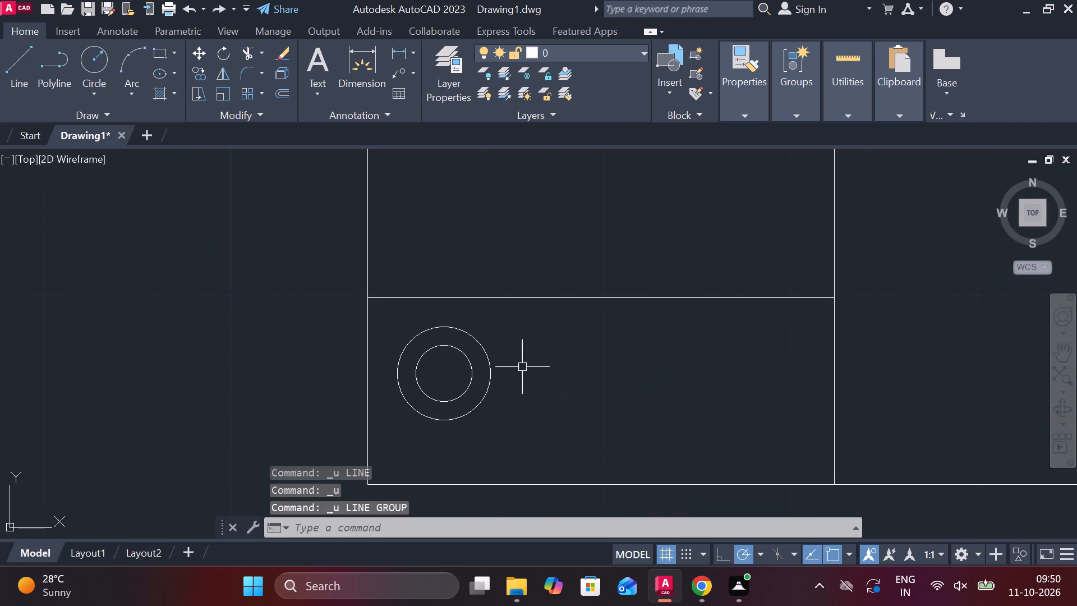
Replace the outer diameter 5 circle with a concentric circle of diameter 6 around the diameter 3 circle.
left_click(490, 355)
type("E C")
key("space")
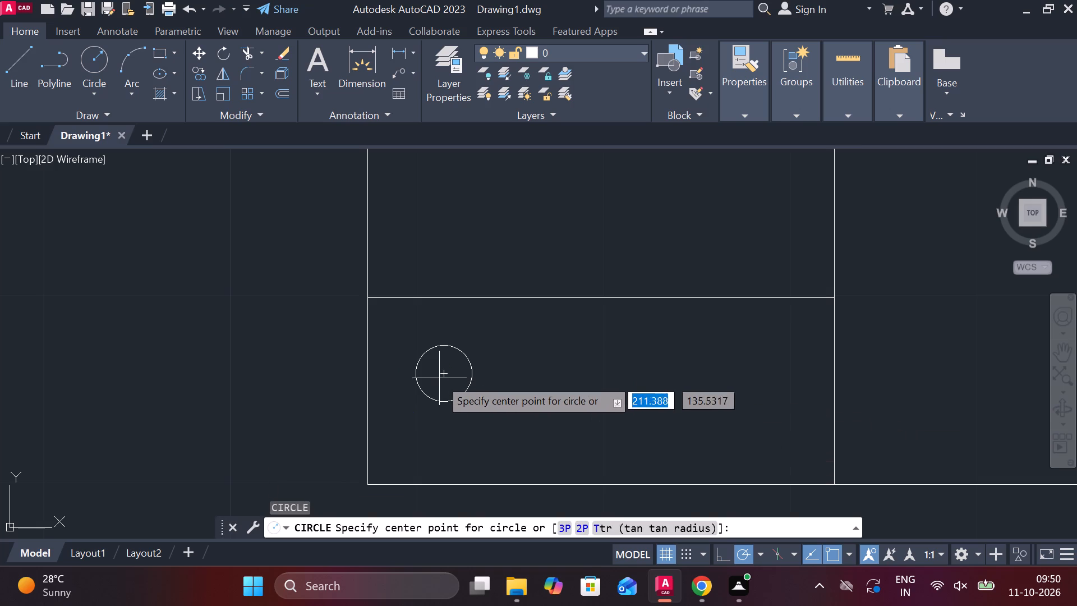
left_click(443, 378)
type("D")
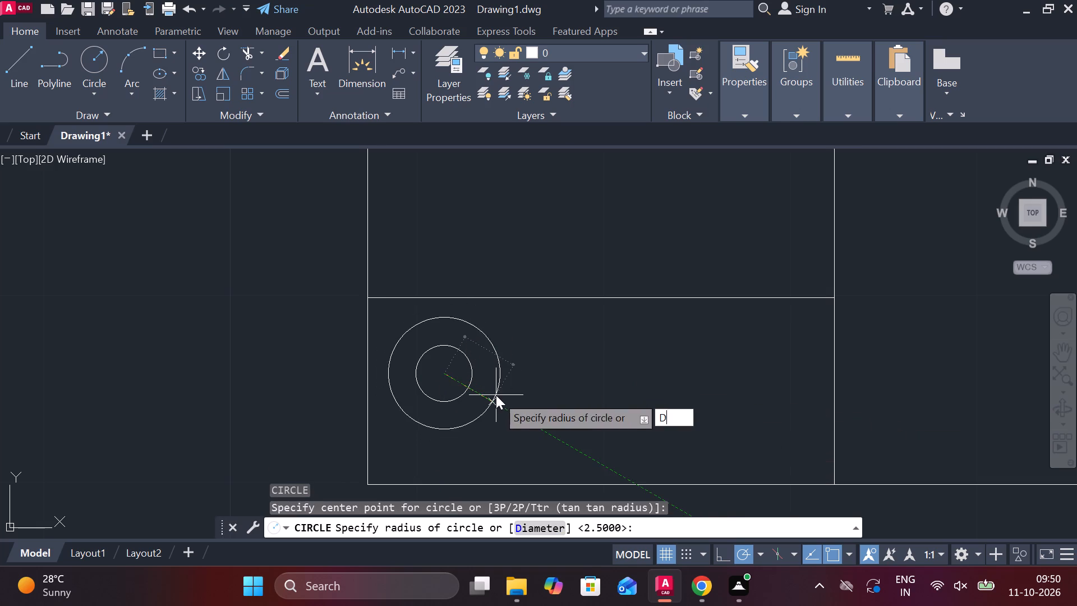
key("space")
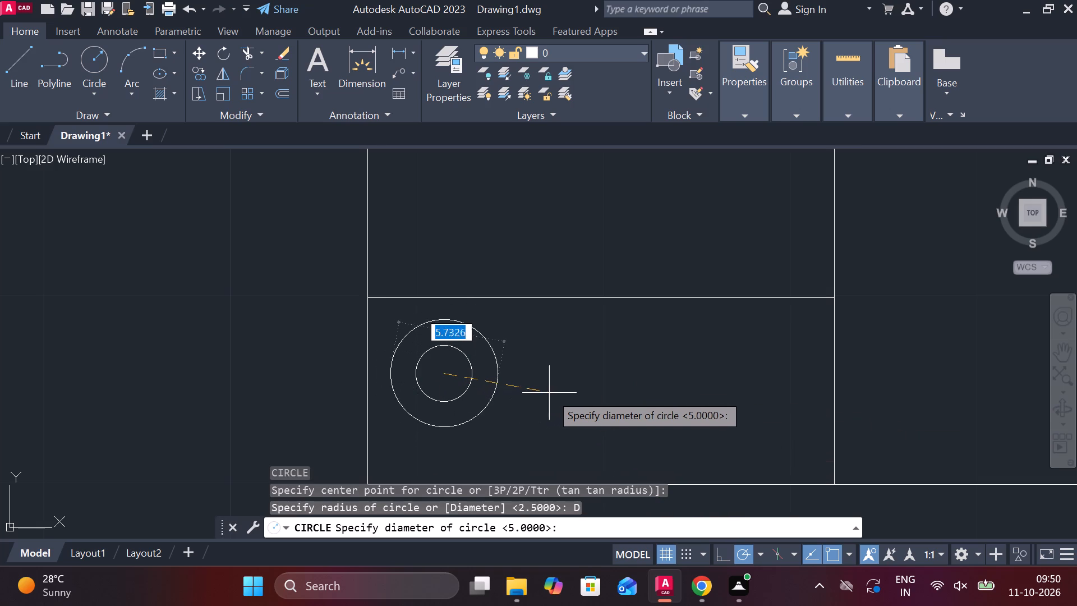
key("6")
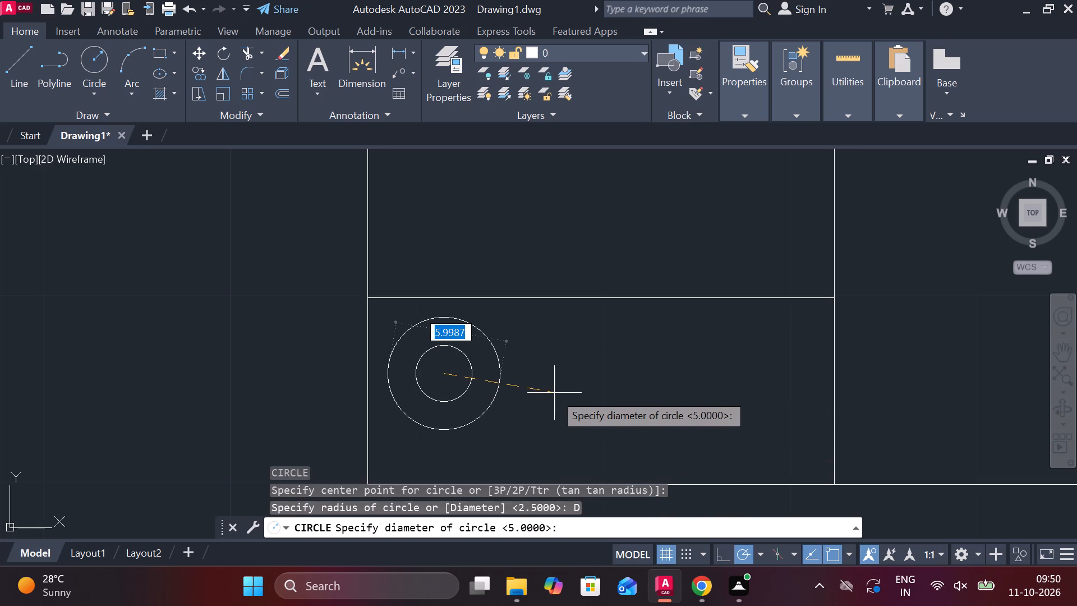
key("Return")
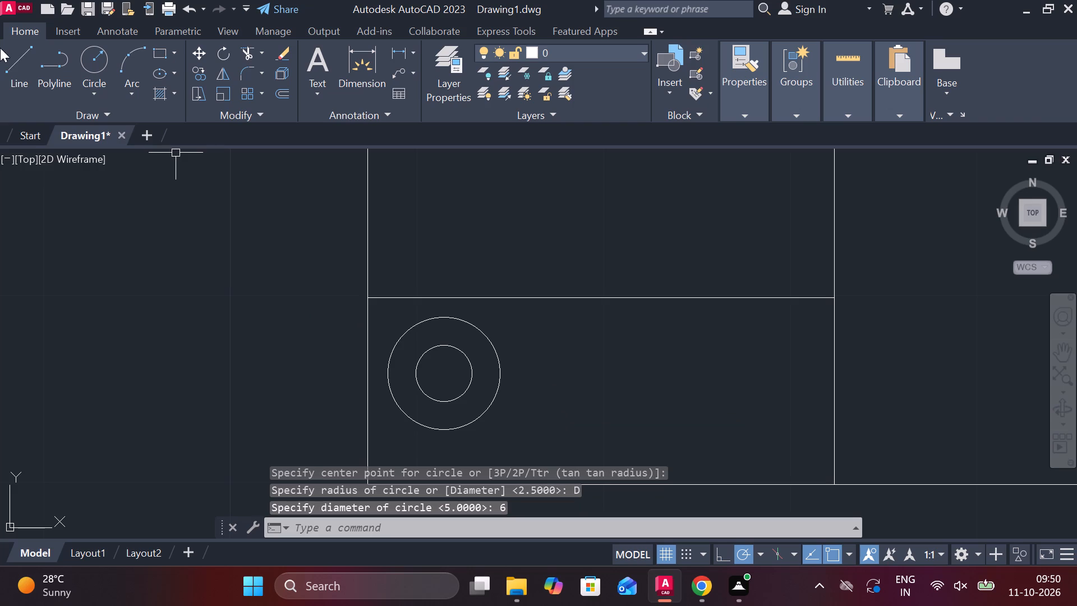
Draw a trapezoid right of the circles, its short left side level with the inner circle and long right side level with the outer circle.
left_click(6, 58)
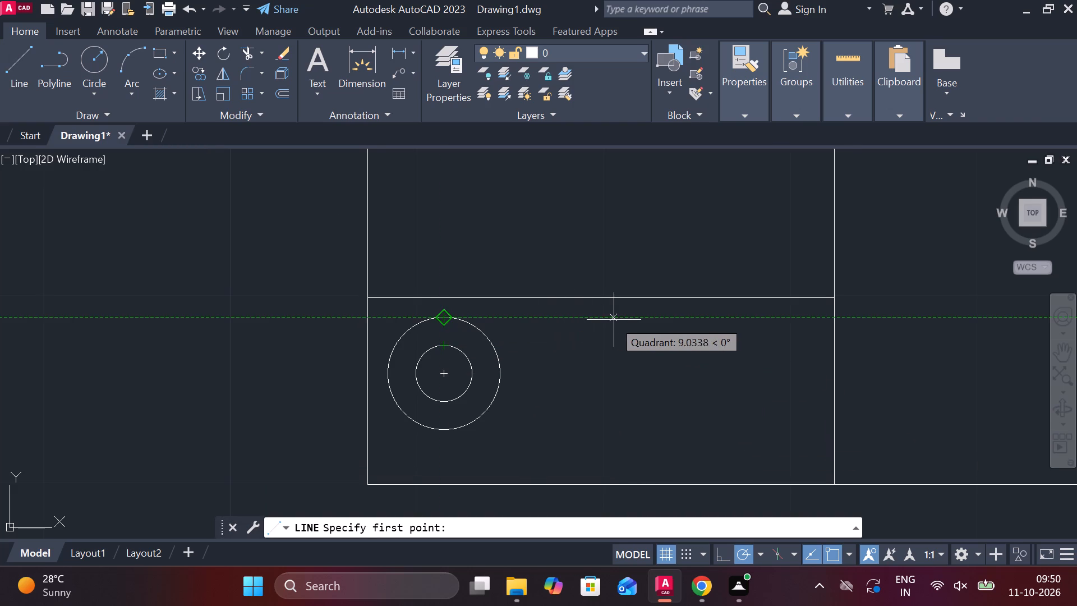
left_click(622, 320)
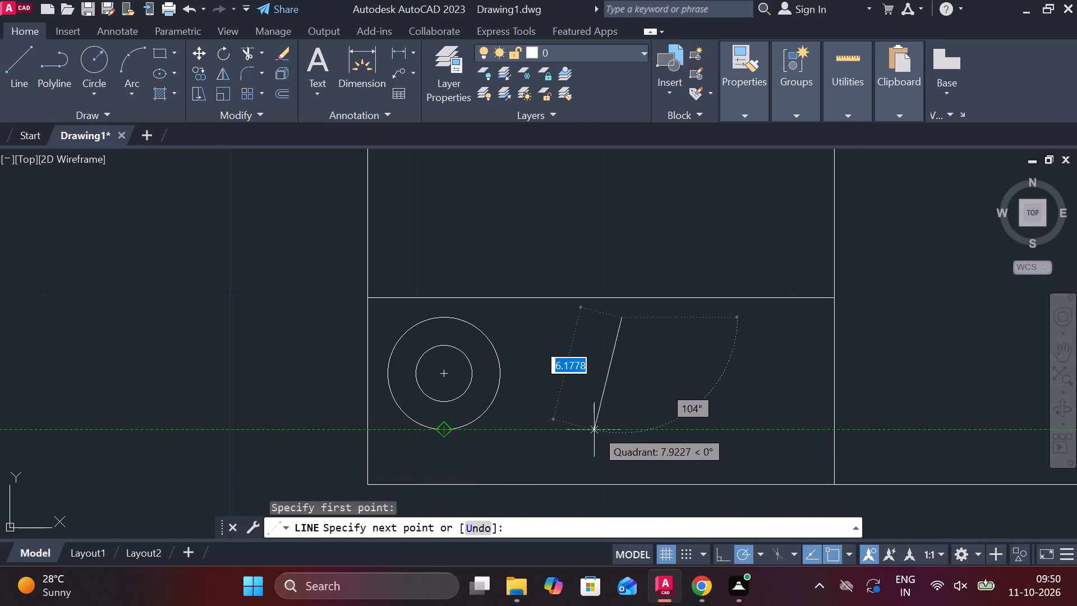
left_click(621, 427)
key("Escape")
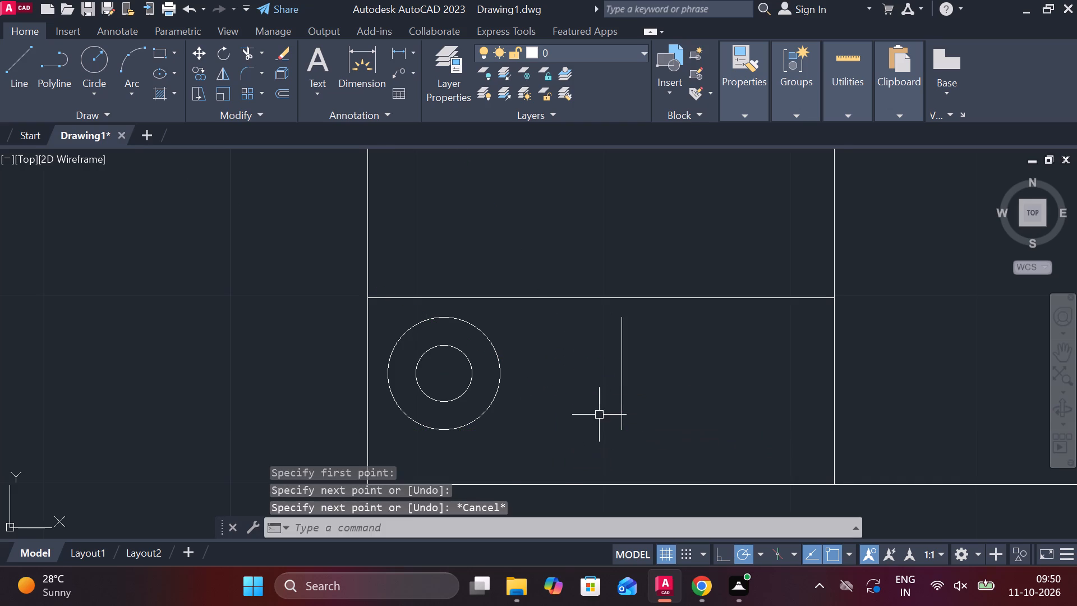
key("space")
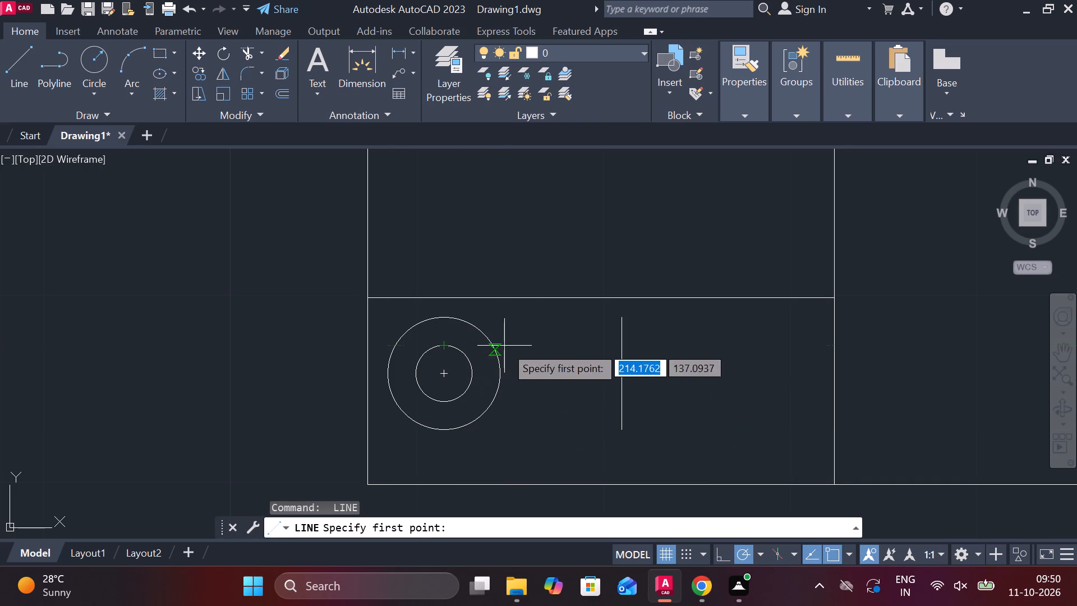
left_click(516, 346)
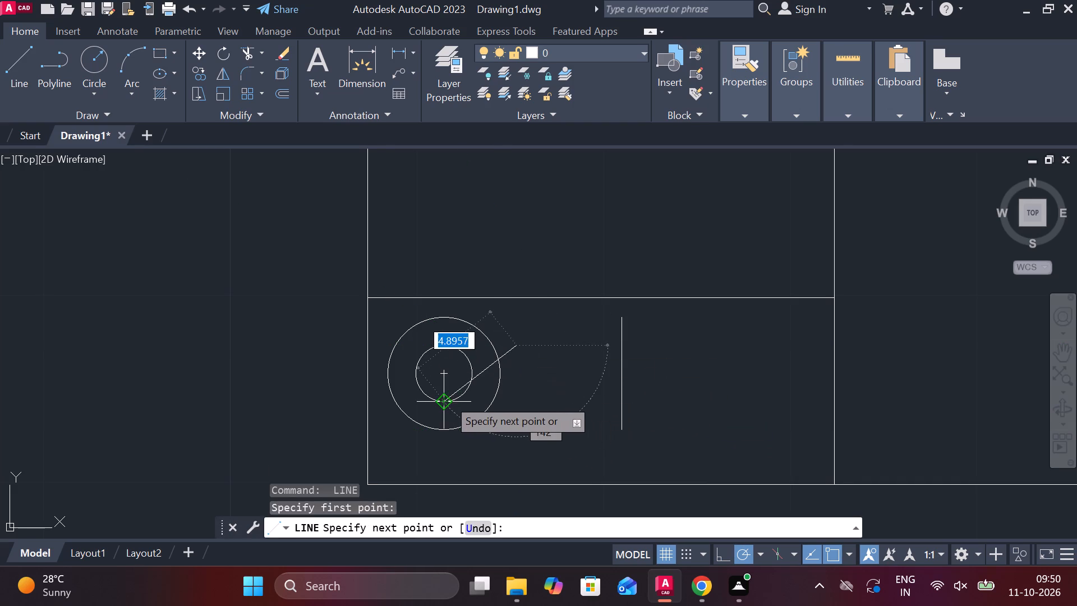
left_click(510, 400)
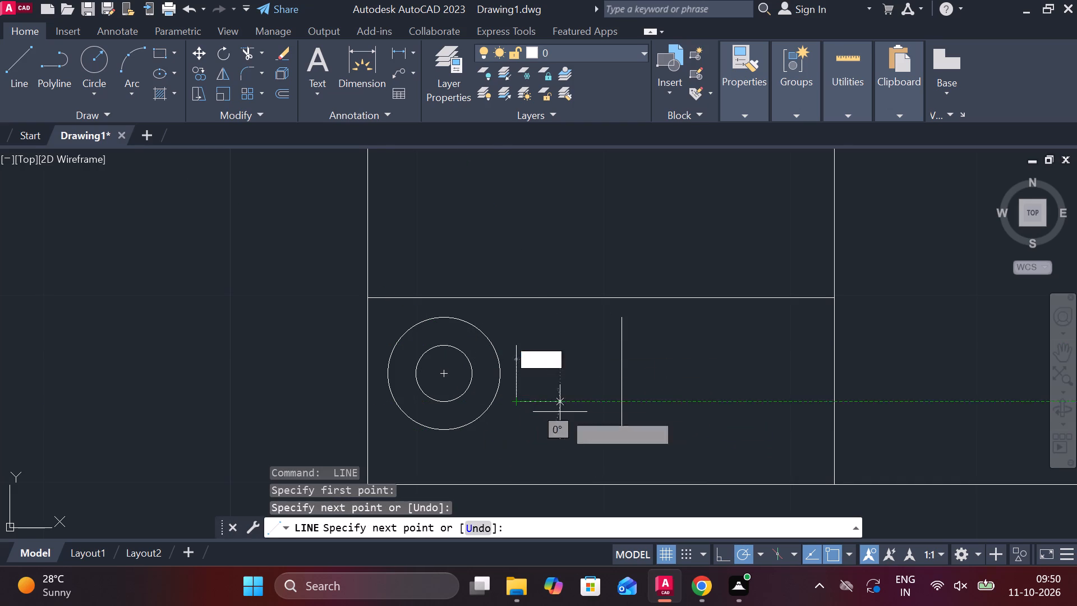
left_click(619, 430)
key("Escape")
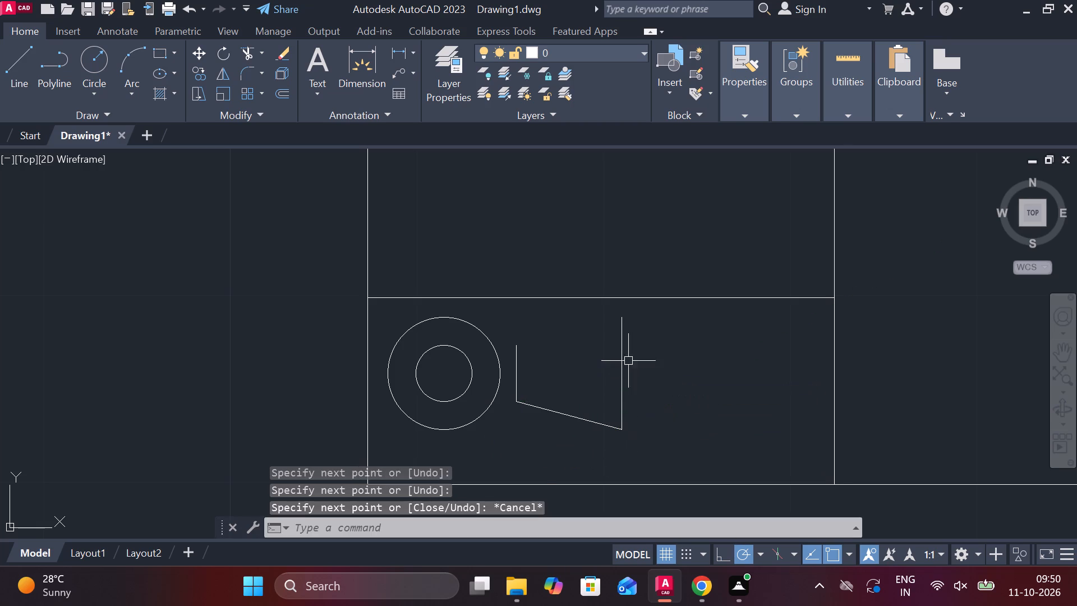
key("space")
left_click(519, 344)
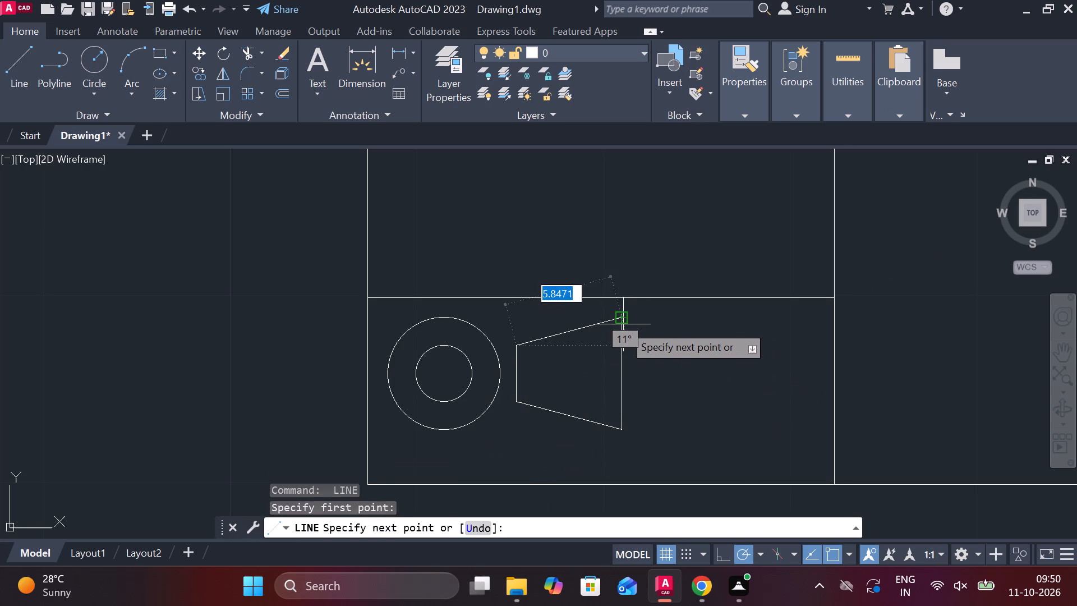
left_click(623, 324)
key("Escape")
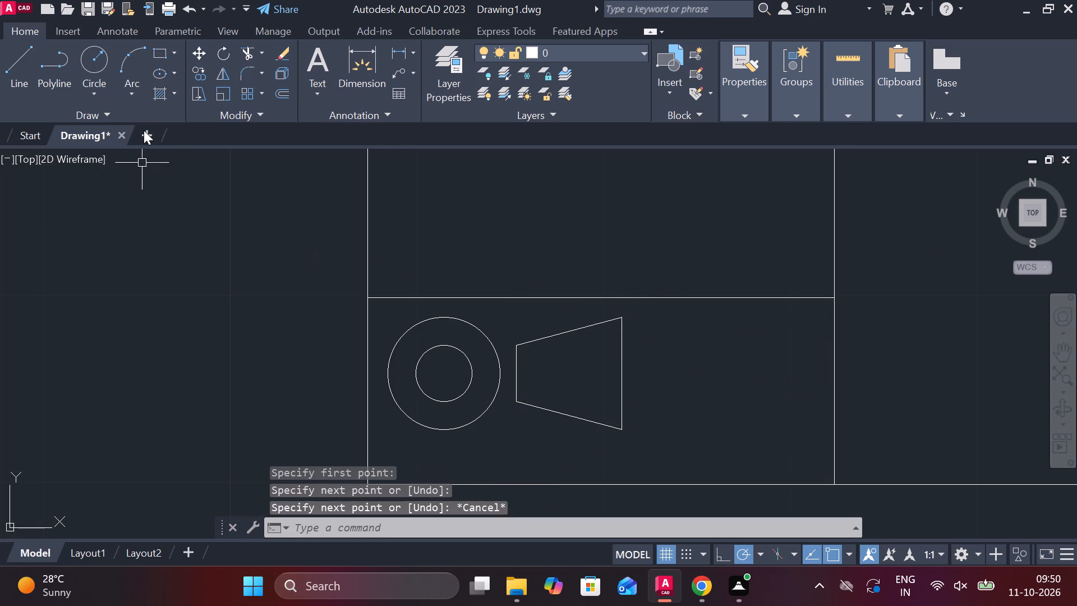
Draw a horizontal centre line about 13.8 long through the circles' centre and the trapezoid, extending slightly past both ends.
left_click(19, 56)
scroll(440, 350, "up", 1)
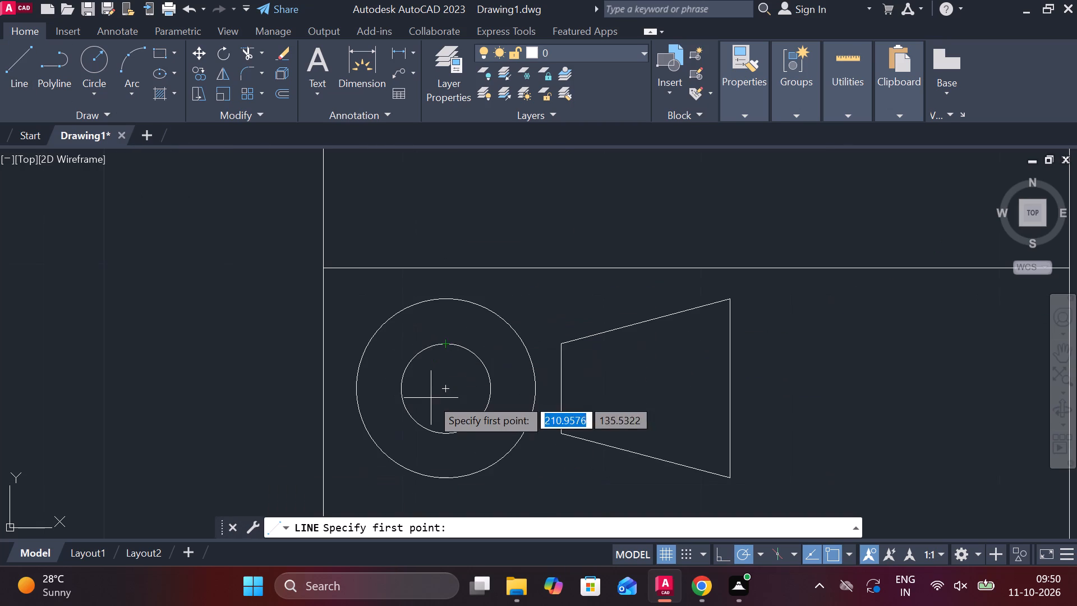
scroll(434, 387, "up", 2)
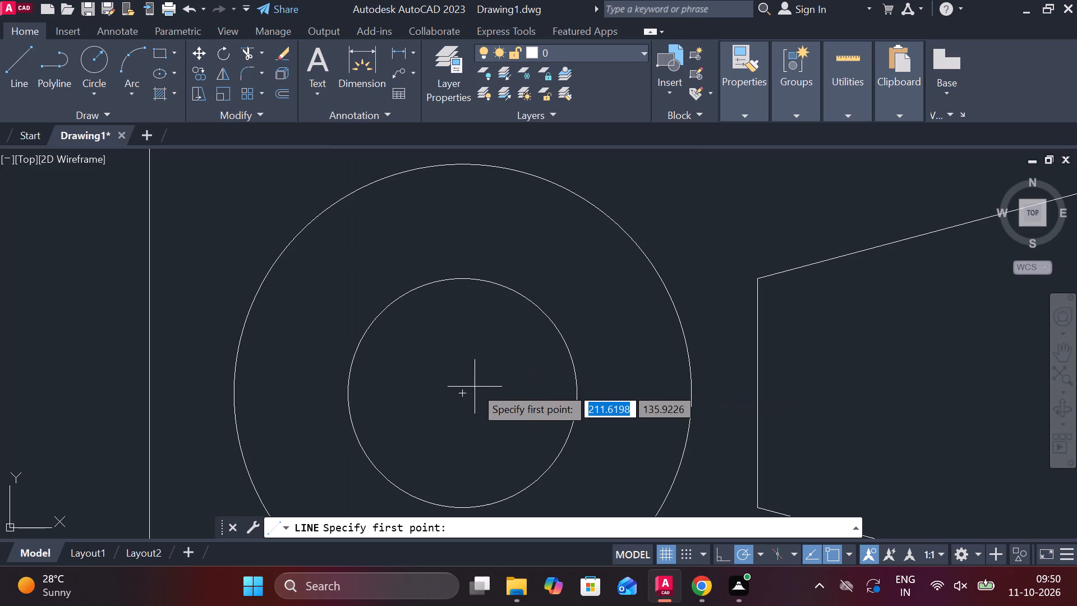
left_click(206, 391)
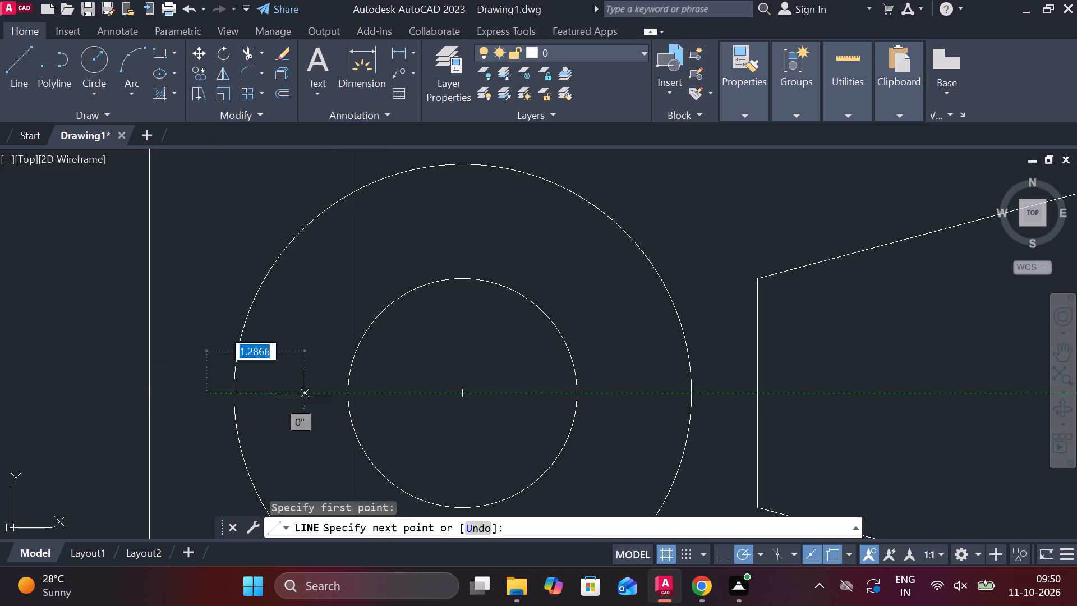
scroll(552, 394, "down", 3)
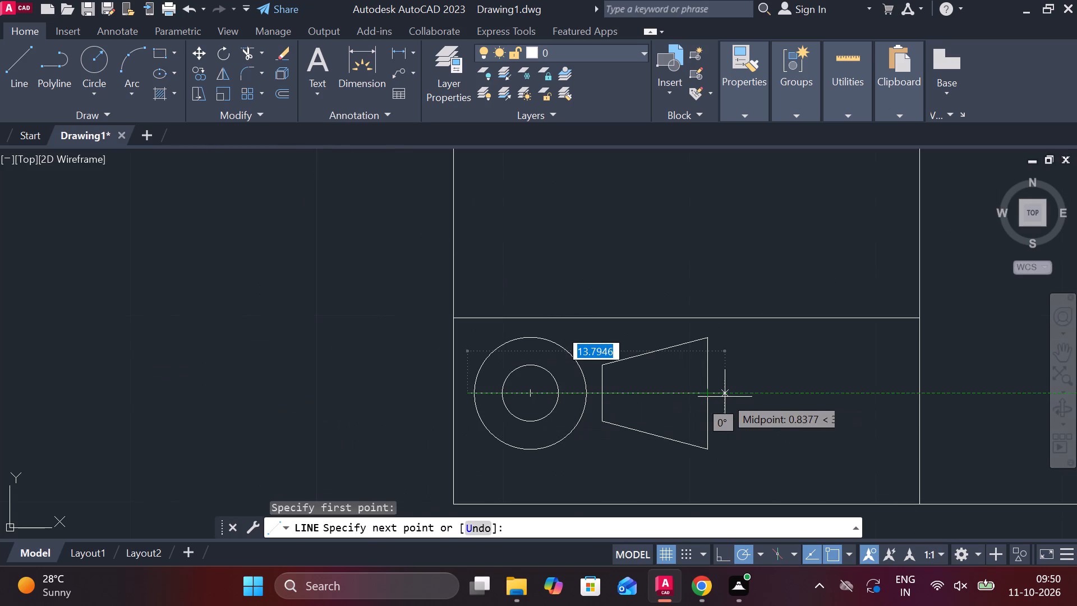
left_click(725, 397)
key("Escape")
Draw a vertical centre line through the circles' centre, extending slightly past the outer circle at top and bottom.
key("space")
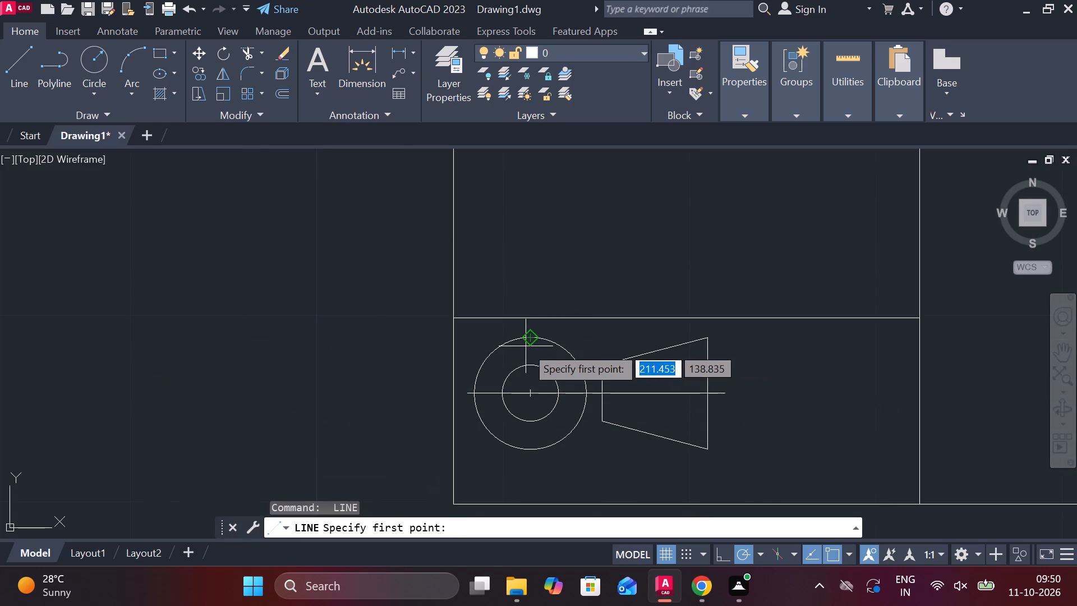
scroll(528, 342, "up", 2)
left_click(531, 315)
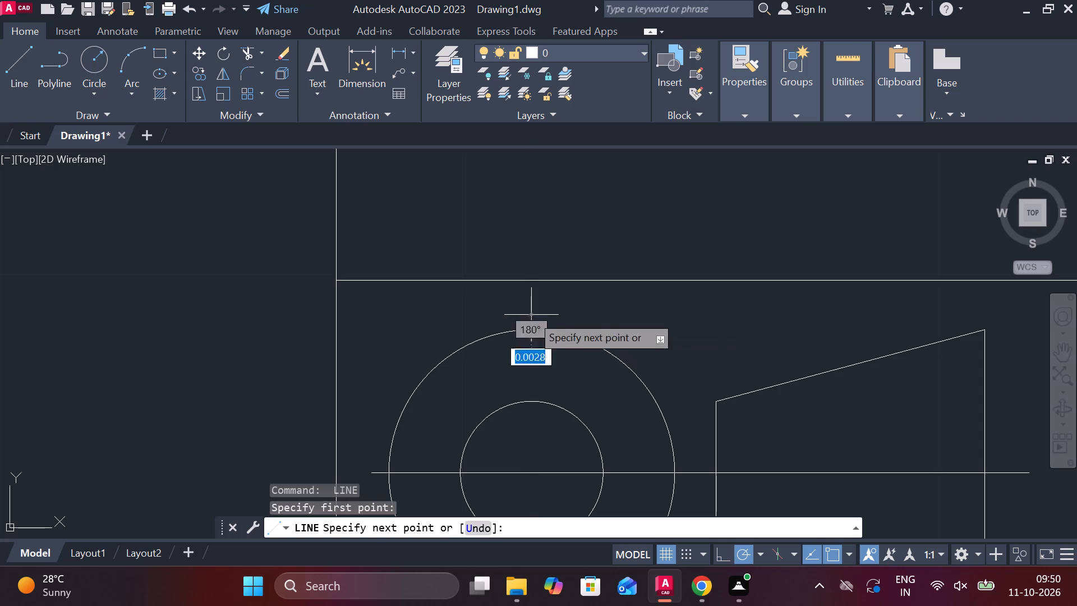
middle_click_drag(528, 383, 524, 240)
middle_click_drag(514, 394, 518, 361)
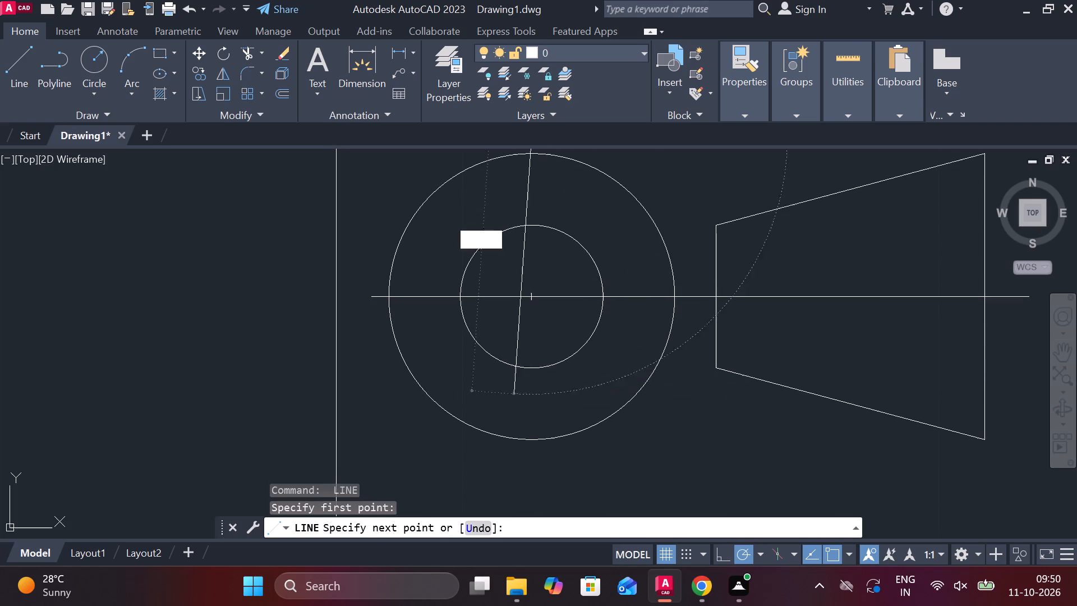
left_click(524, 460)
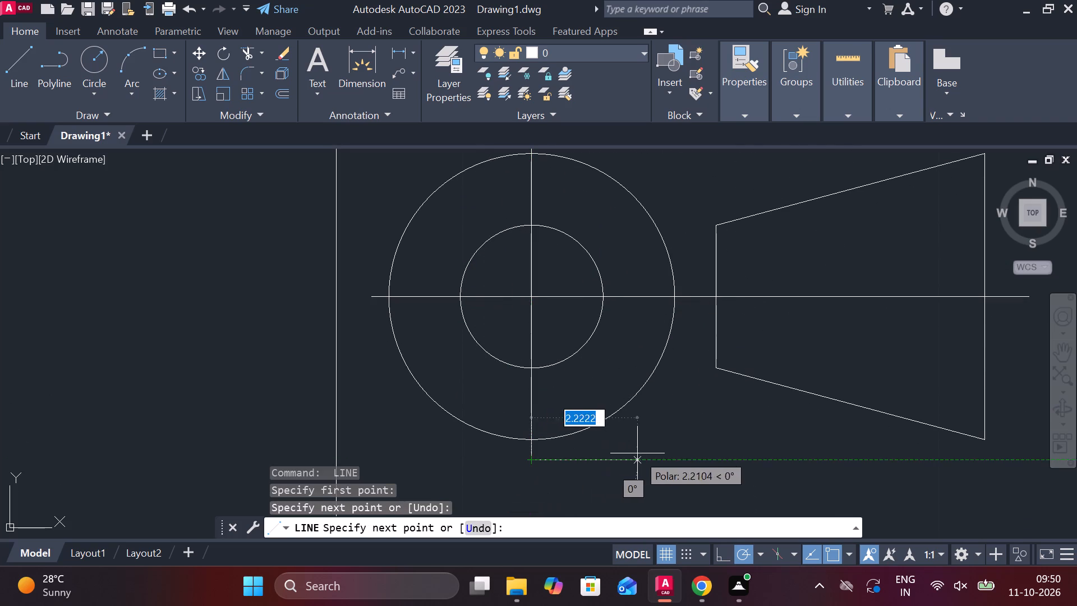
key("Escape")
Move the whole projection symbol right and slightly down, to about the middle of its cell.
scroll(637, 453, "down", 1)
left_click(893, 473)
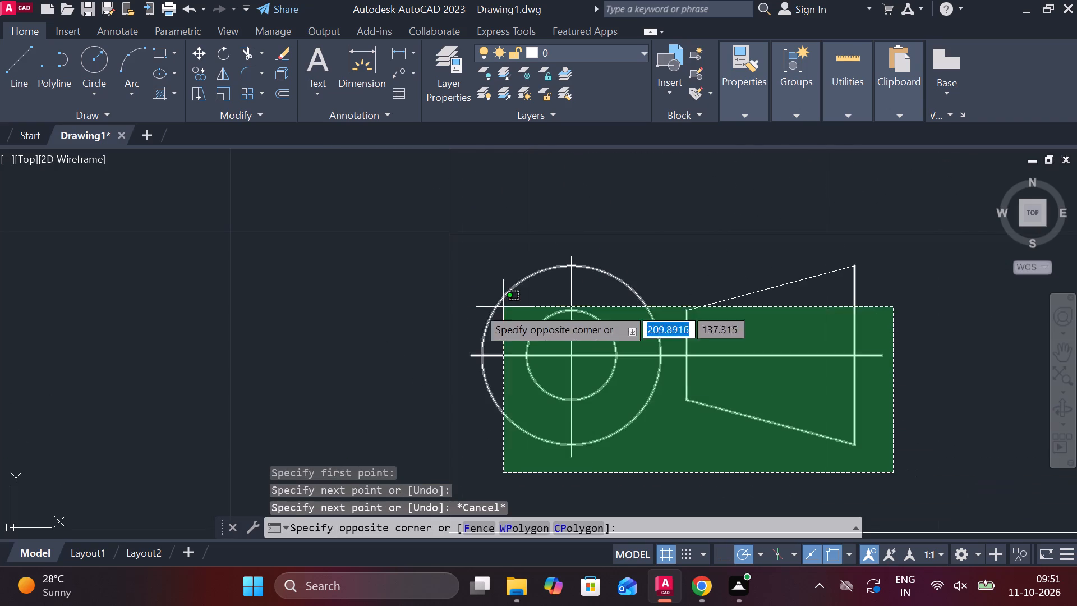
left_click(466, 252)
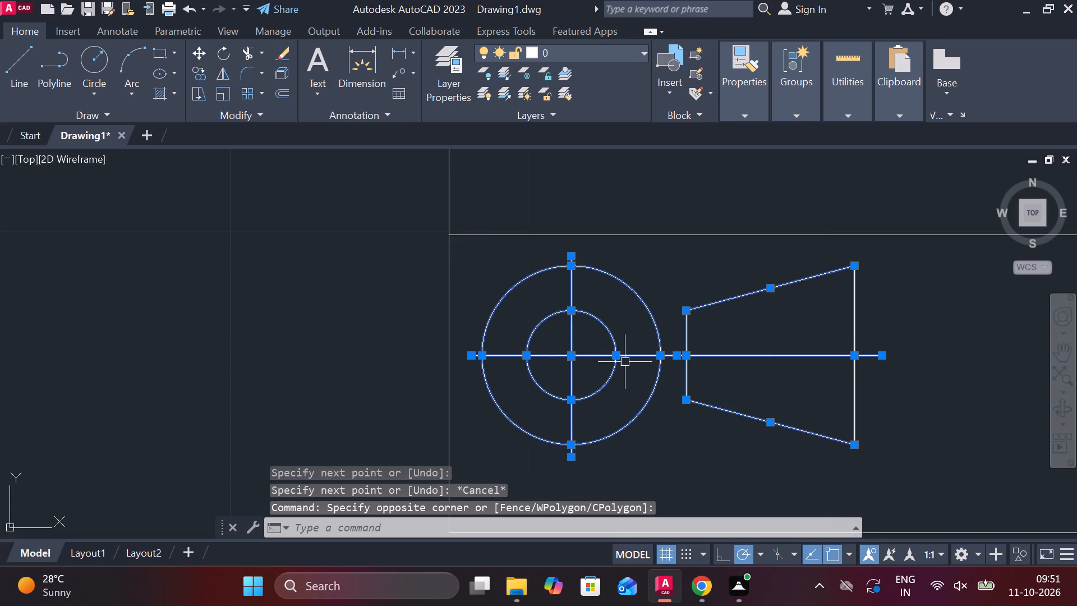
scroll(625, 362, "down", 1)
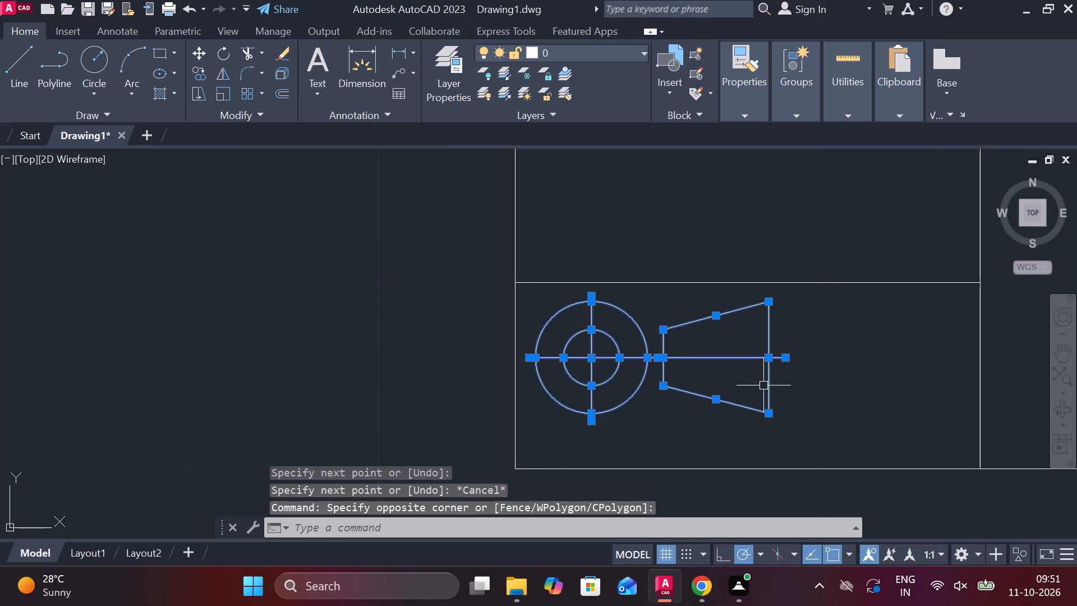
key("m")
key("Return")
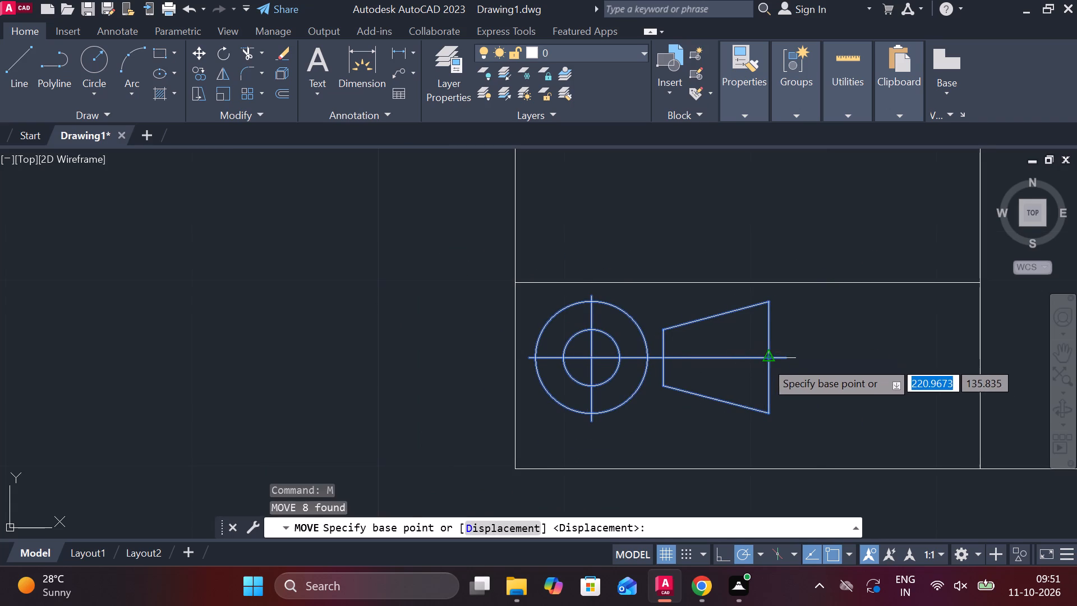
left_click(765, 361)
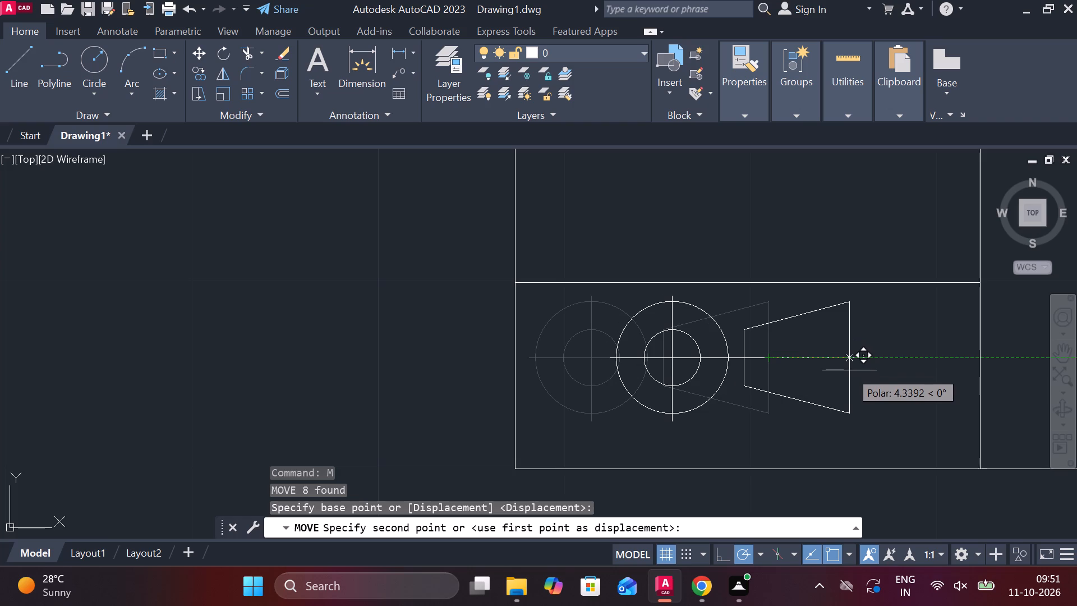
left_click(849, 374)
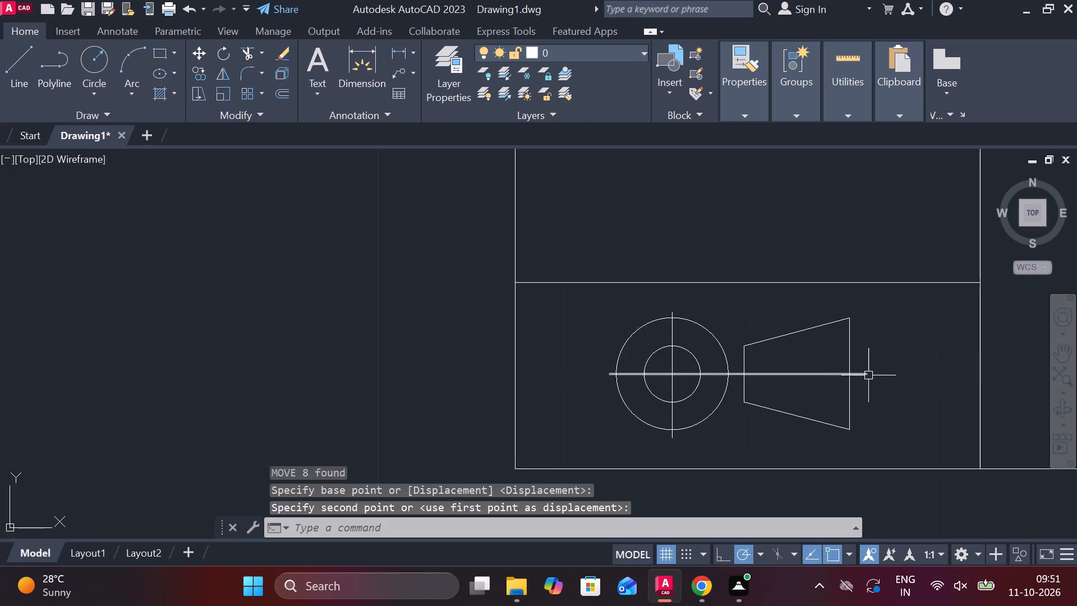
scroll(868, 370, "down", 2)
middle_click_drag(763, 326, 89, 419)
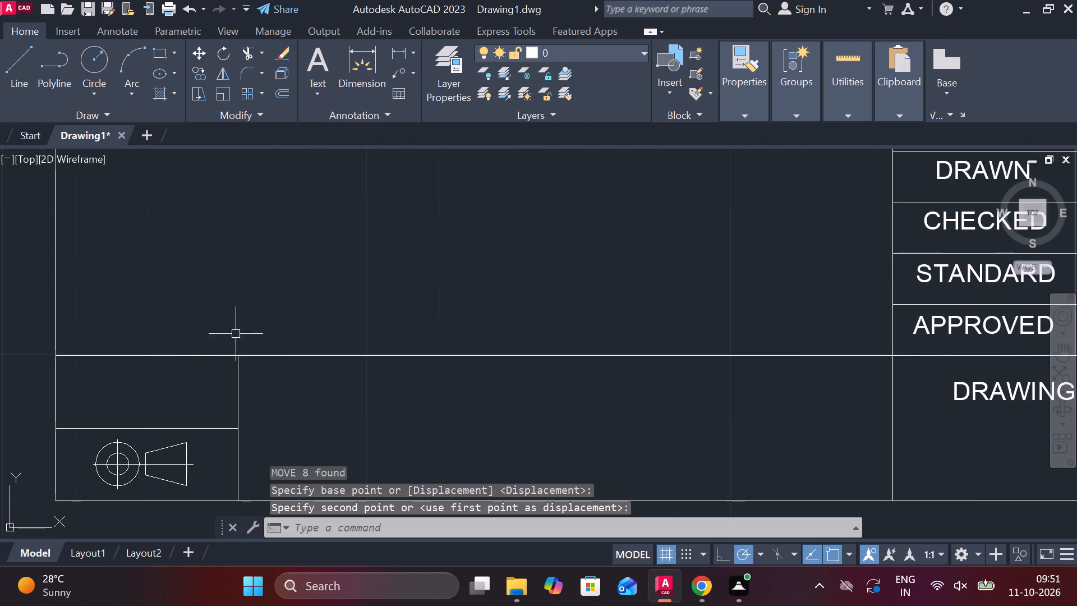
Add centre-aligned multiline text SCALE 1:1 in the cell above the projection symbol.
key("Escape")
type("MT")
key("space")
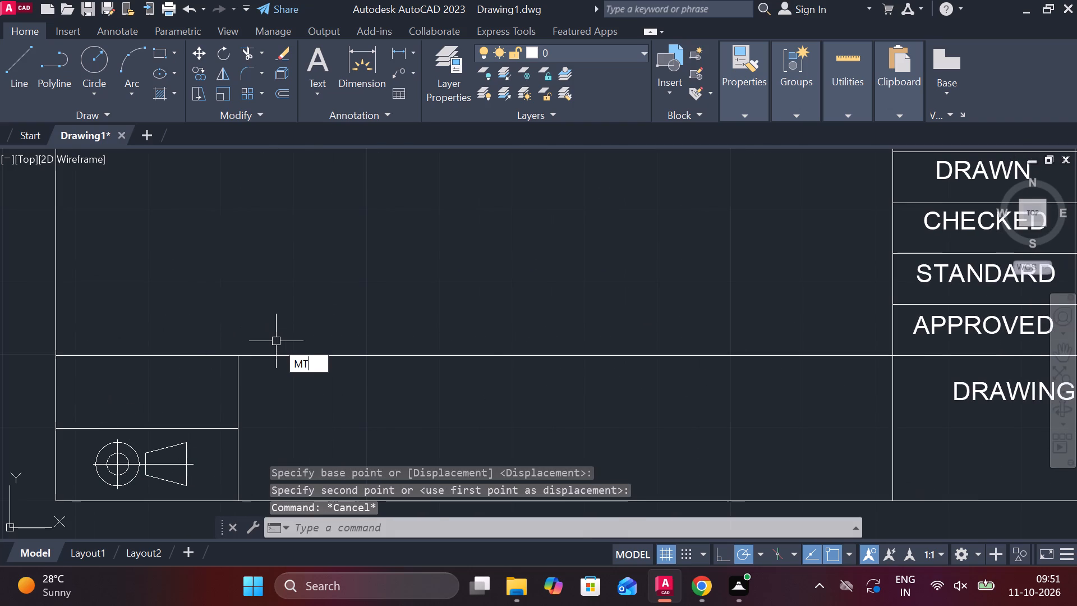
middle_click_drag(283, 349, 411, 301)
scroll(140, 403, "up", 2)
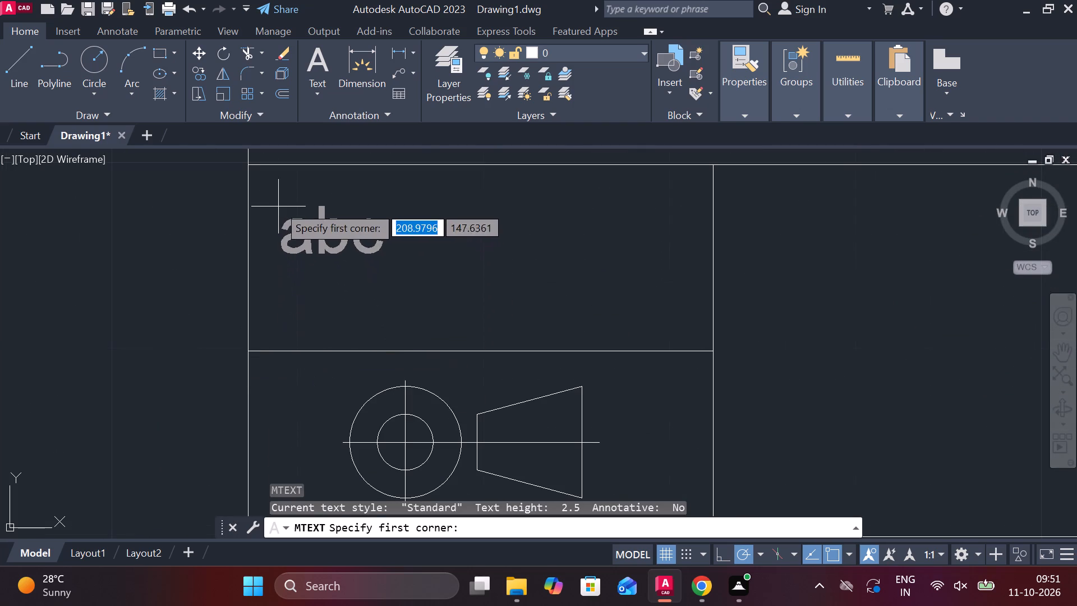
left_click(278, 205)
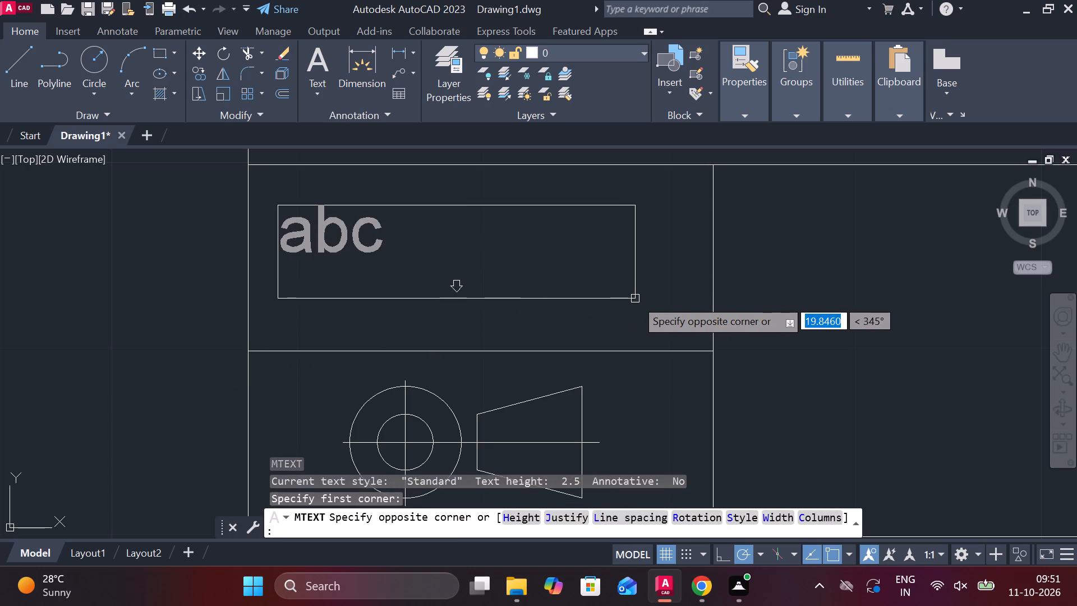
left_click(666, 301)
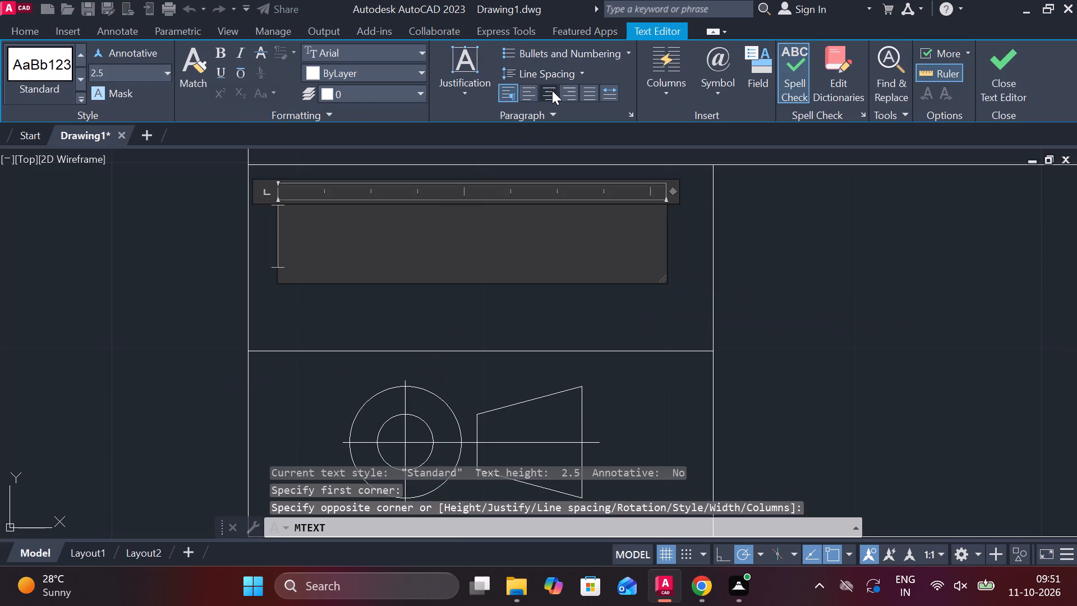
left_click(548, 91)
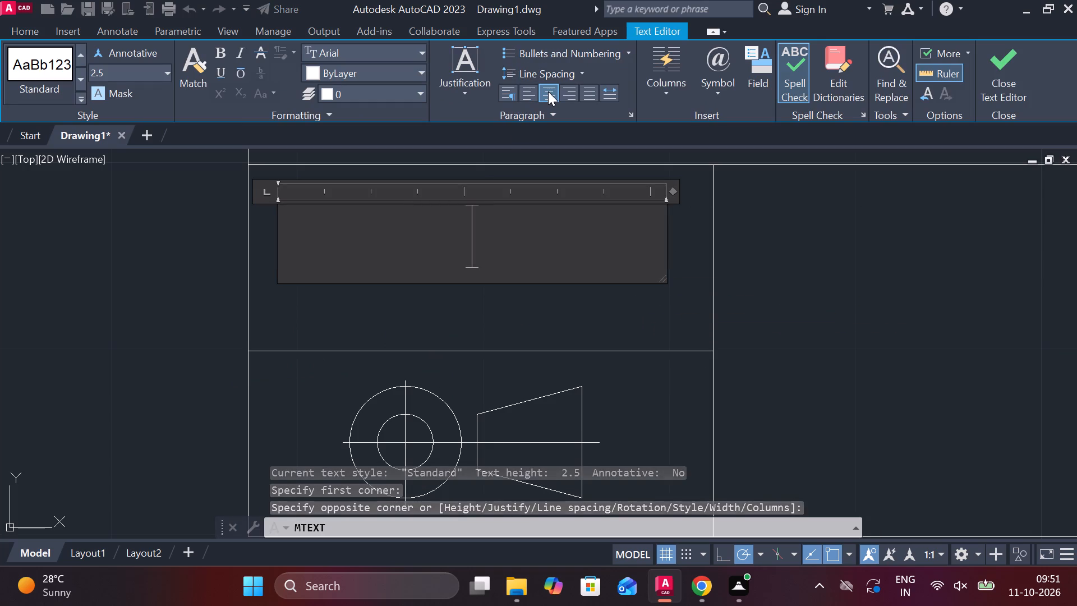
type("SC")
type("SCALE 1")
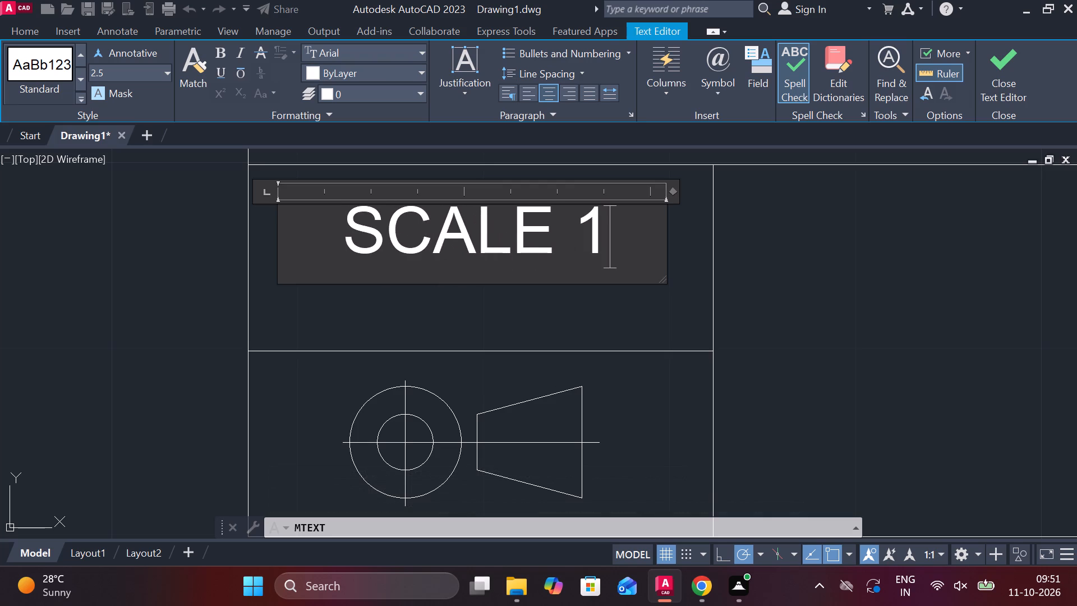
key("shift+colon")
key("1")
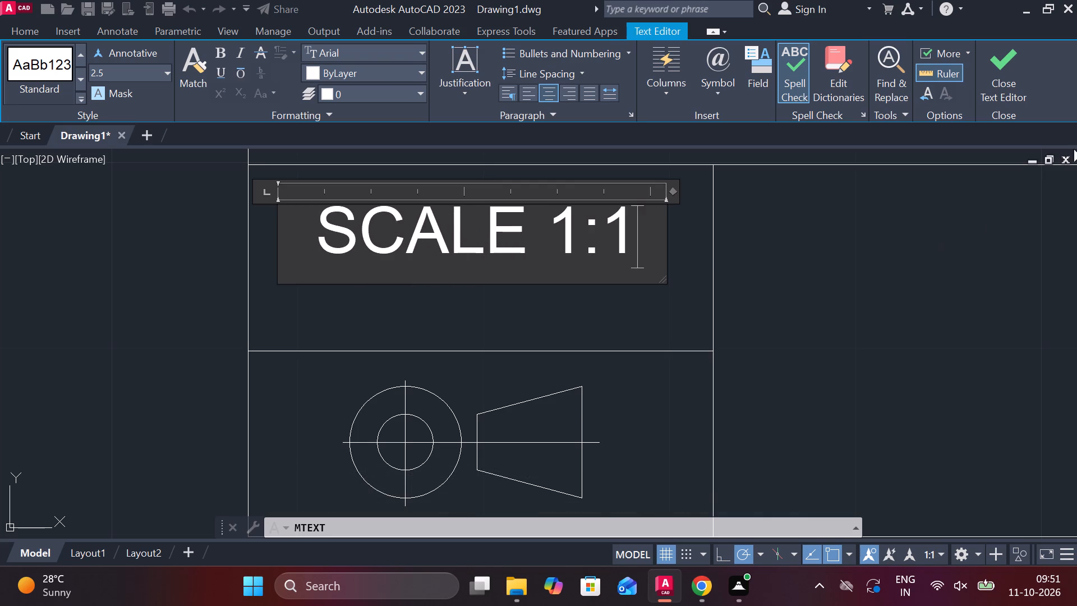
left_click(1008, 76)
Add centre-aligned multiline text TITLE near the upper-left corner of the wide cell beside the scale cell.
scroll(860, 274, "down", 3)
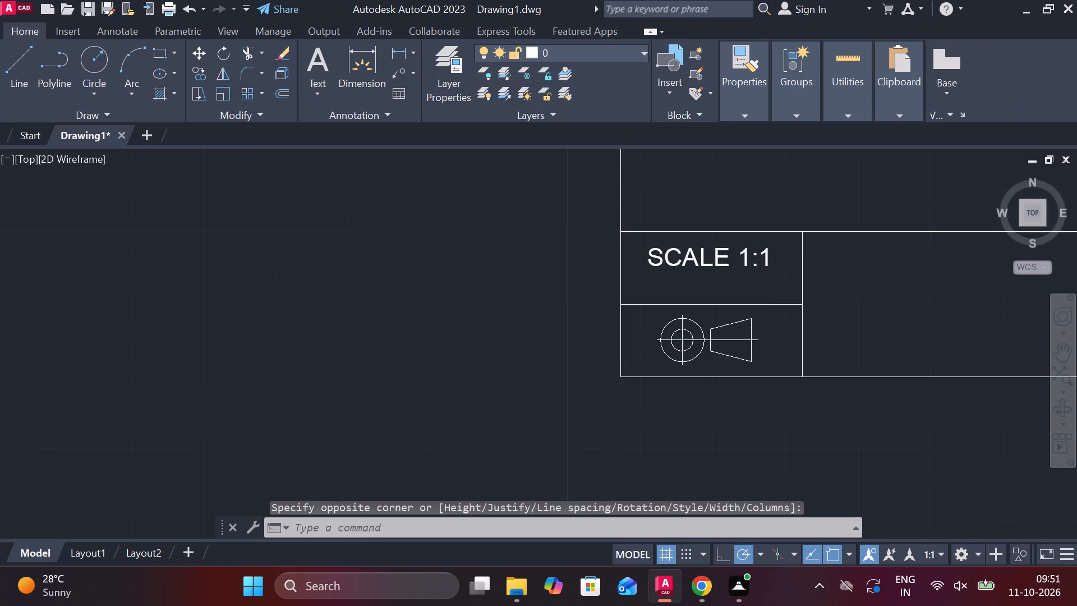
middle_click_drag(868, 274, 494, 345)
scroll(507, 291, "up", 2)
key("space")
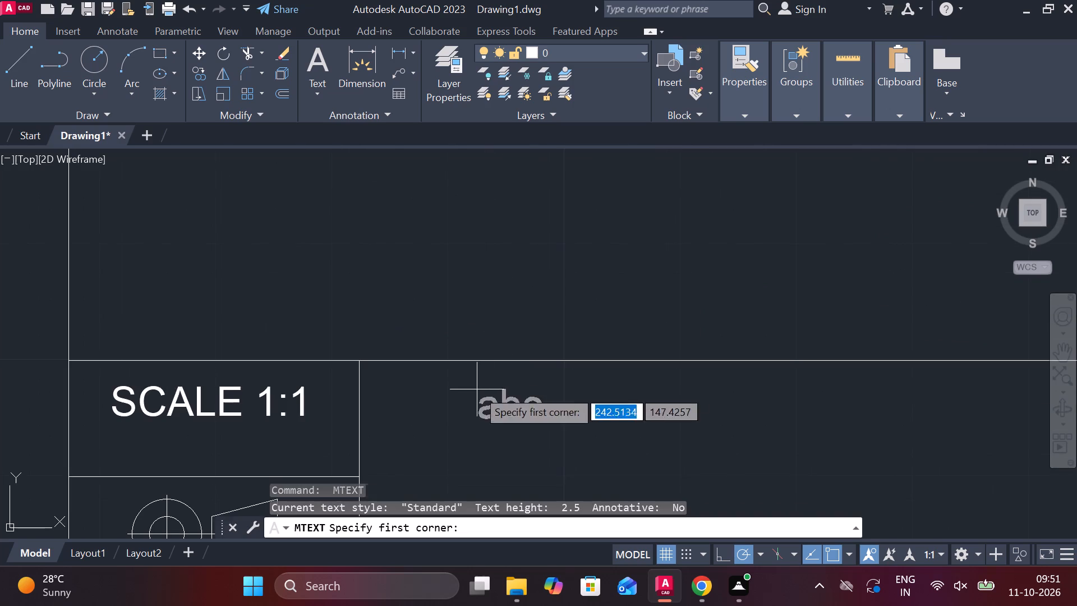
middle_click_drag(476, 389, 499, 342)
scroll(441, 379, "up", 2)
left_click(389, 260)
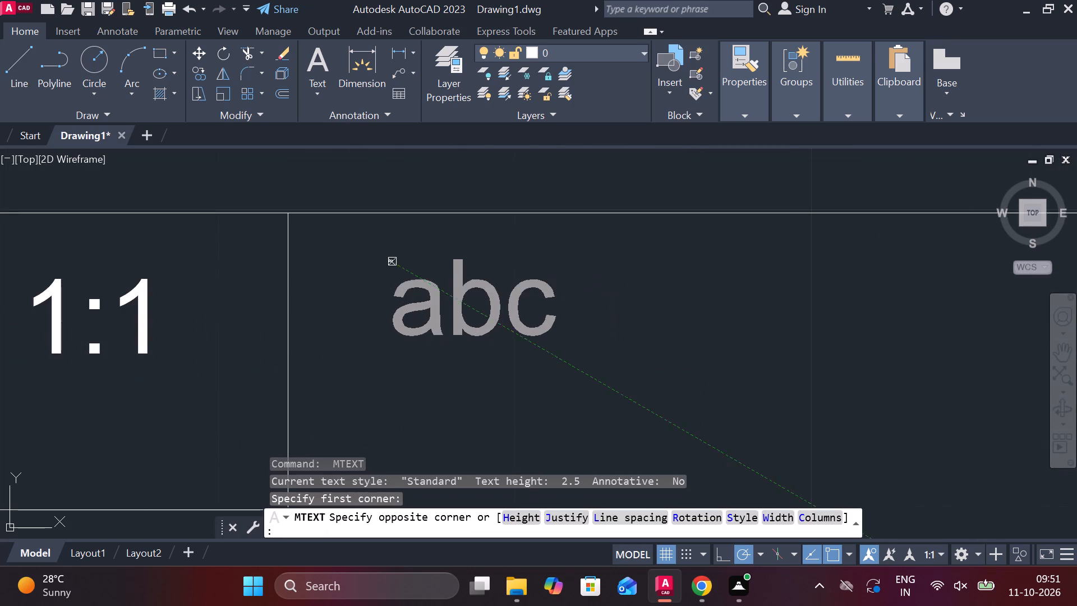
left_click(691, 352)
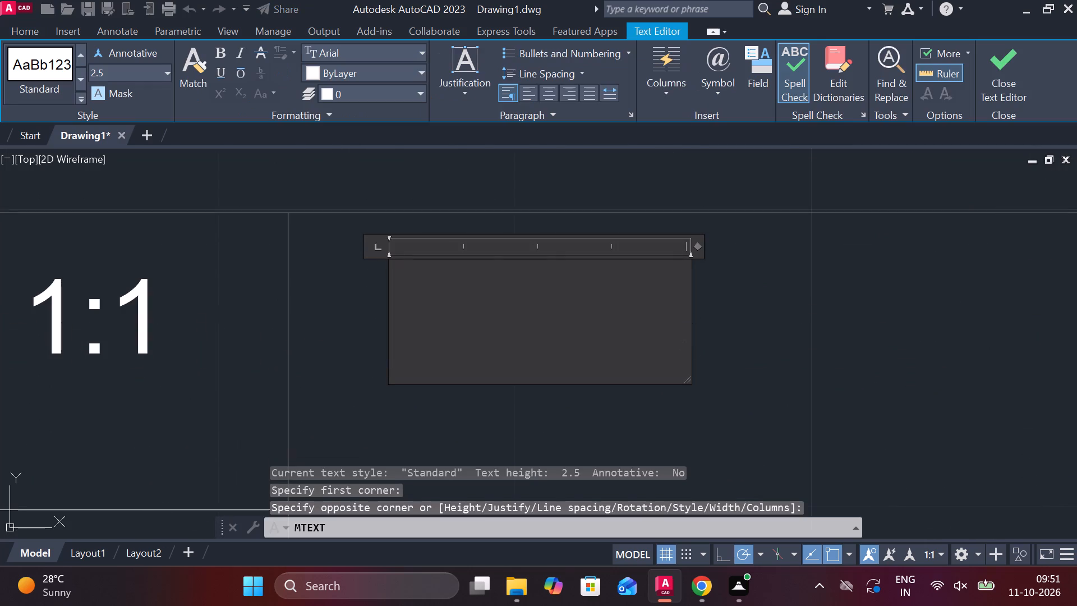
left_click(543, 93)
type("TITLE")
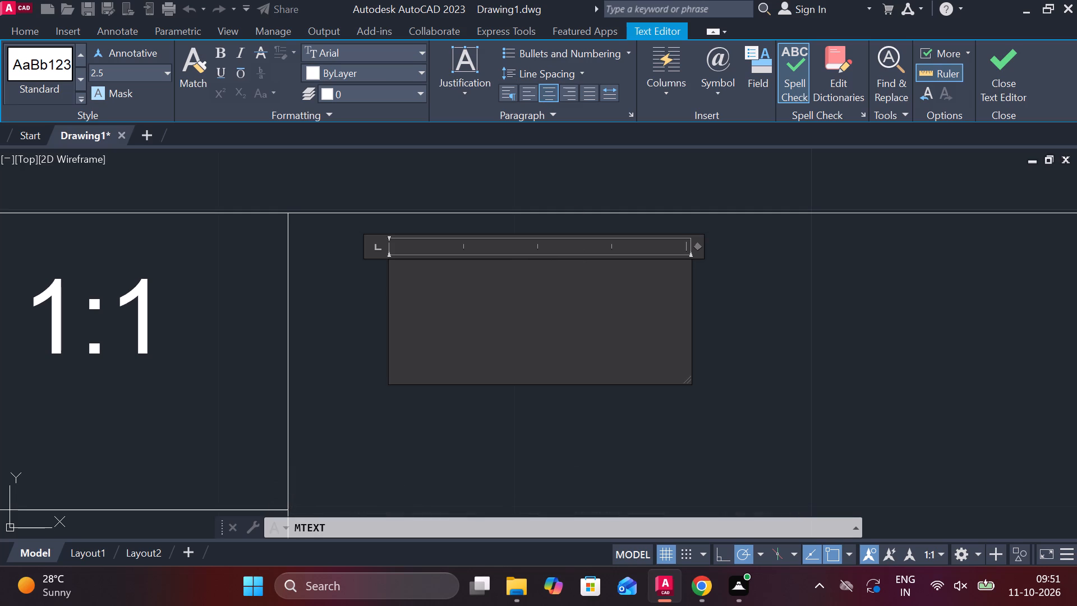
type("TITLE")
left_click(990, 81)
Add centred text MECHANICAL SUPPORT BRACKET WITH A CIRCULAR CENTRAL HOUSING in the title cell, below and right of the TITLE label.
scroll(775, 301, "down", 2)
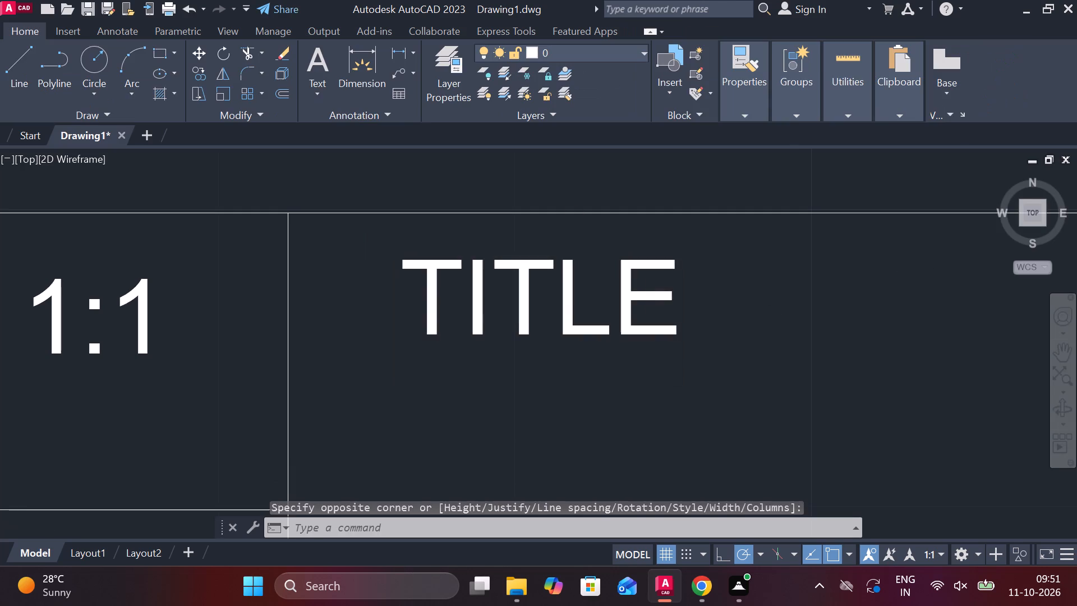
scroll(769, 301, "down", 1)
middle_click_drag(786, 314, 585, 306)
key("space")
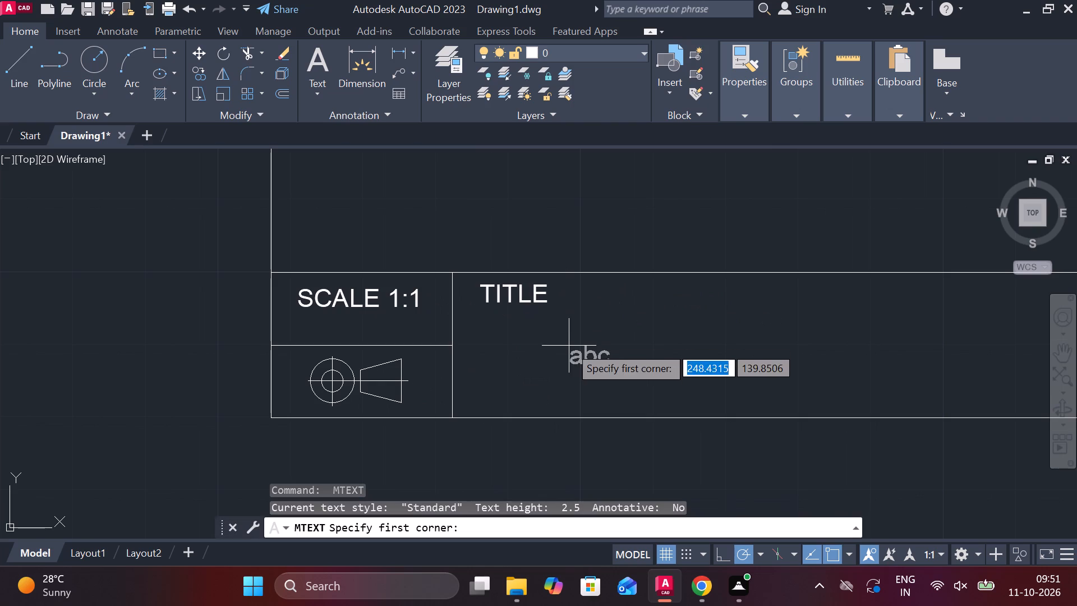
left_click(554, 336)
middle_click_drag(818, 348, 401, 290)
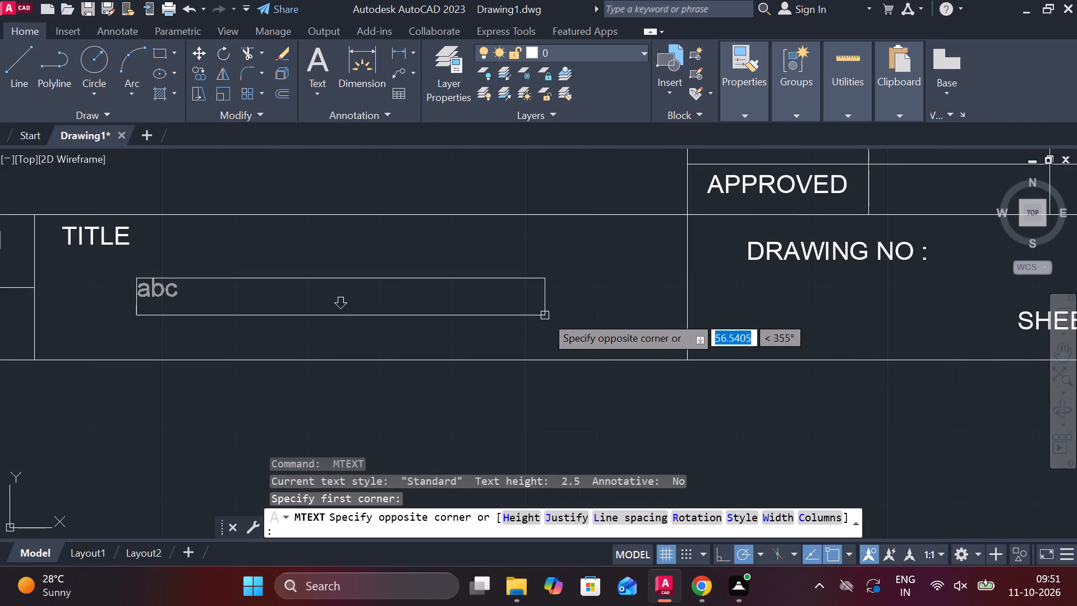
left_click(637, 315)
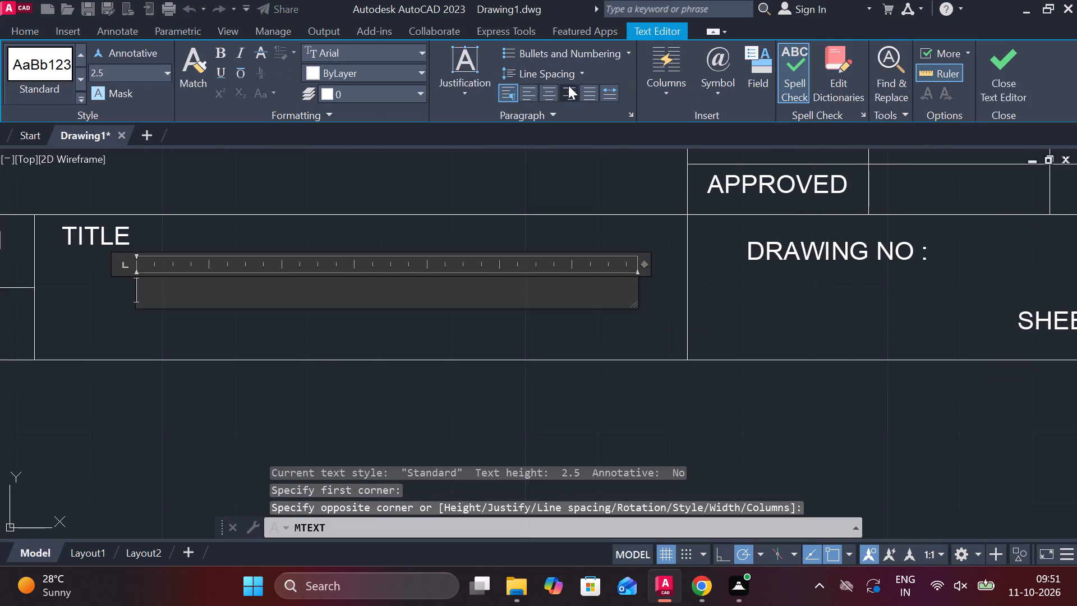
left_click(556, 90)
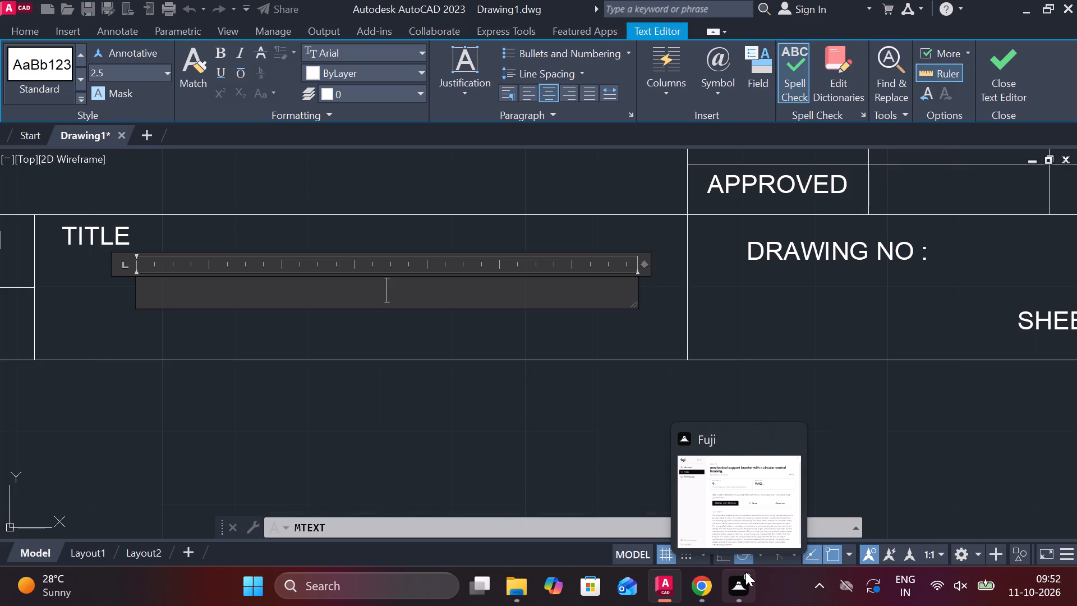
key("m")
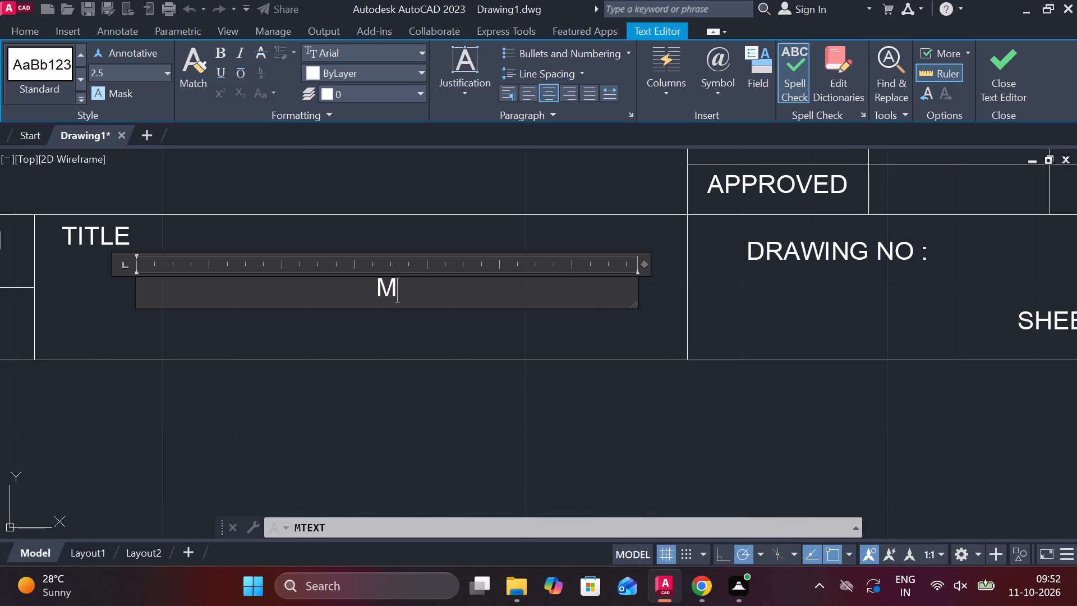
type("ECHANICAL SUPPORT BRACKET WITH A")
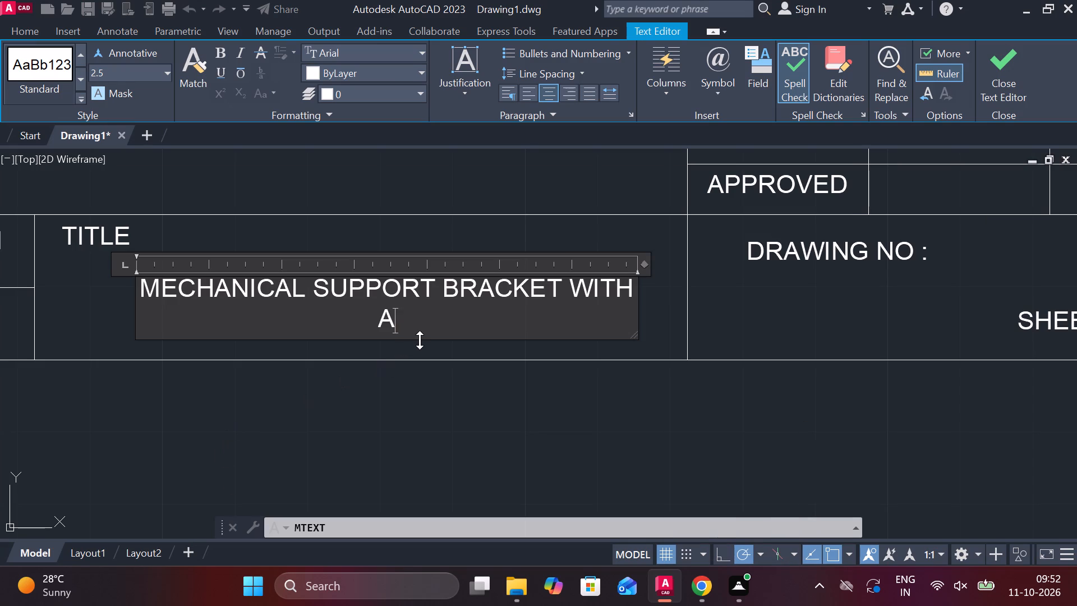
type("CIRCULAR")
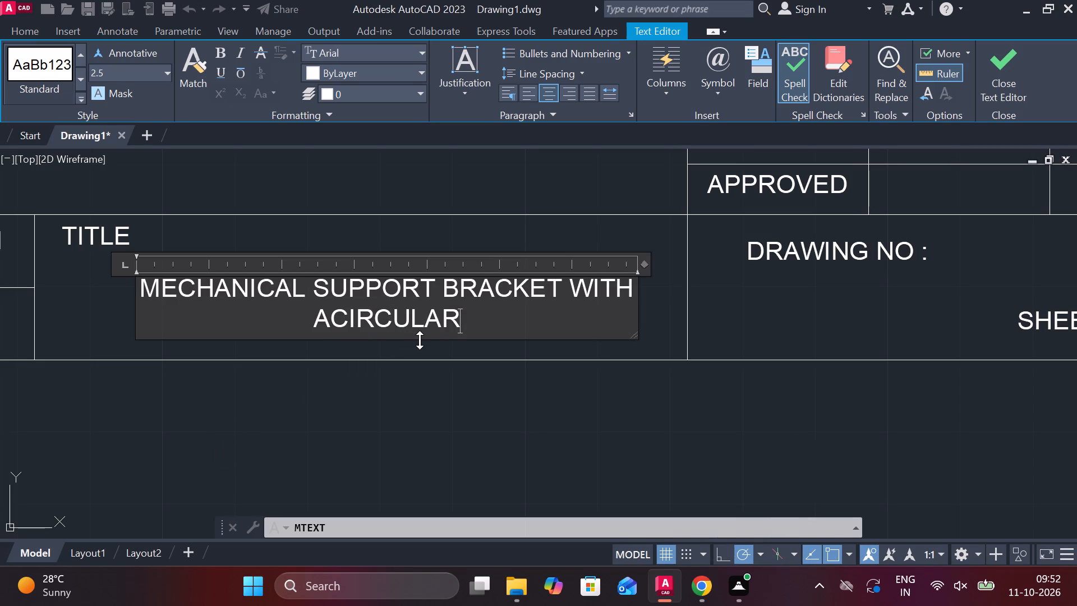
key("space")
type("CENTRAL")
key("space")
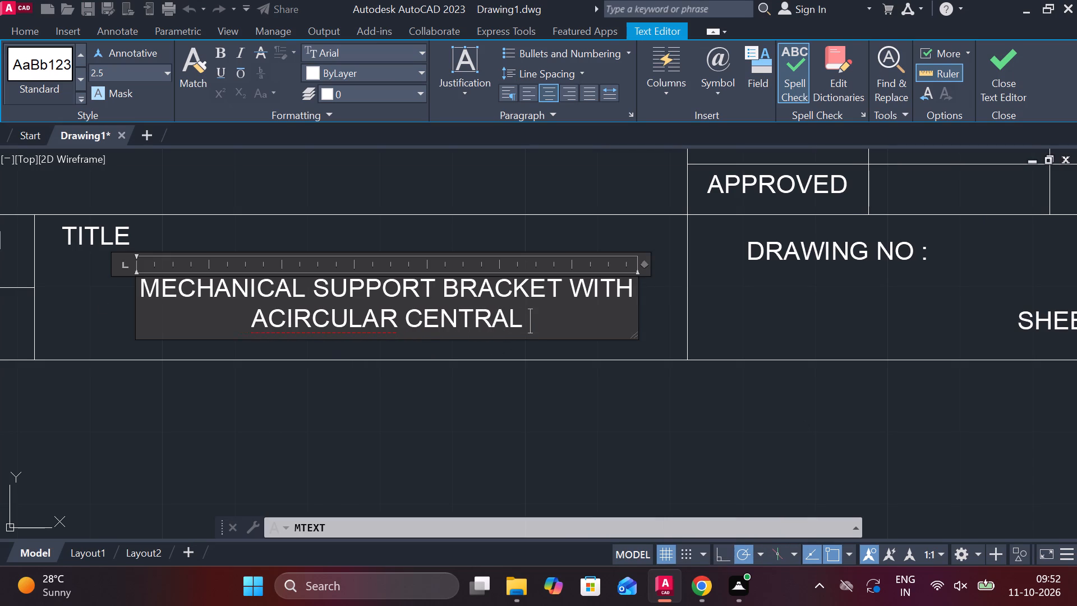
type("HOUSING")
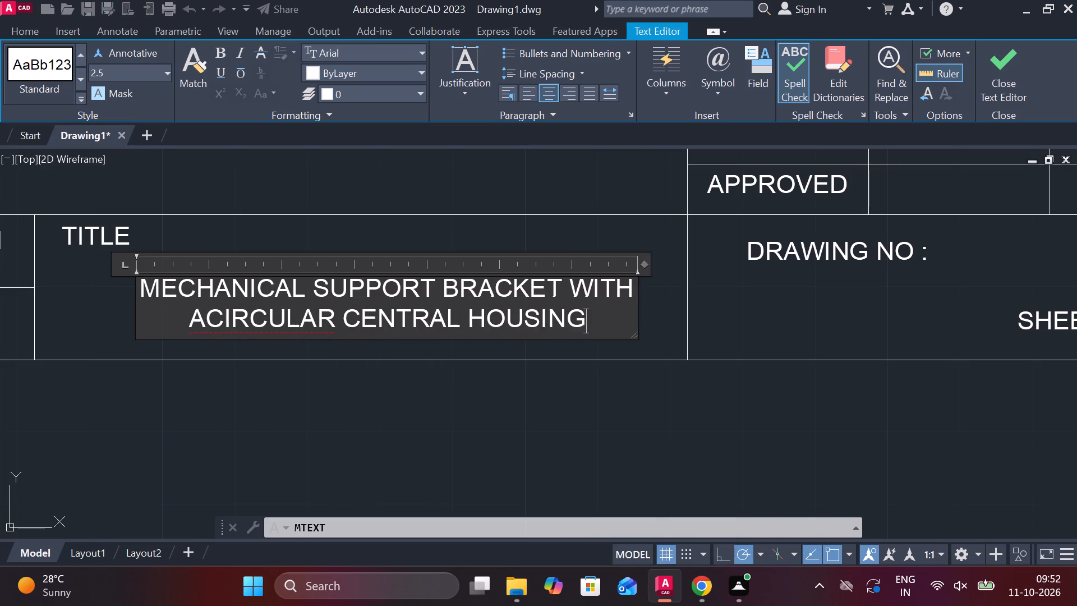
left_click(214, 322)
key("space")
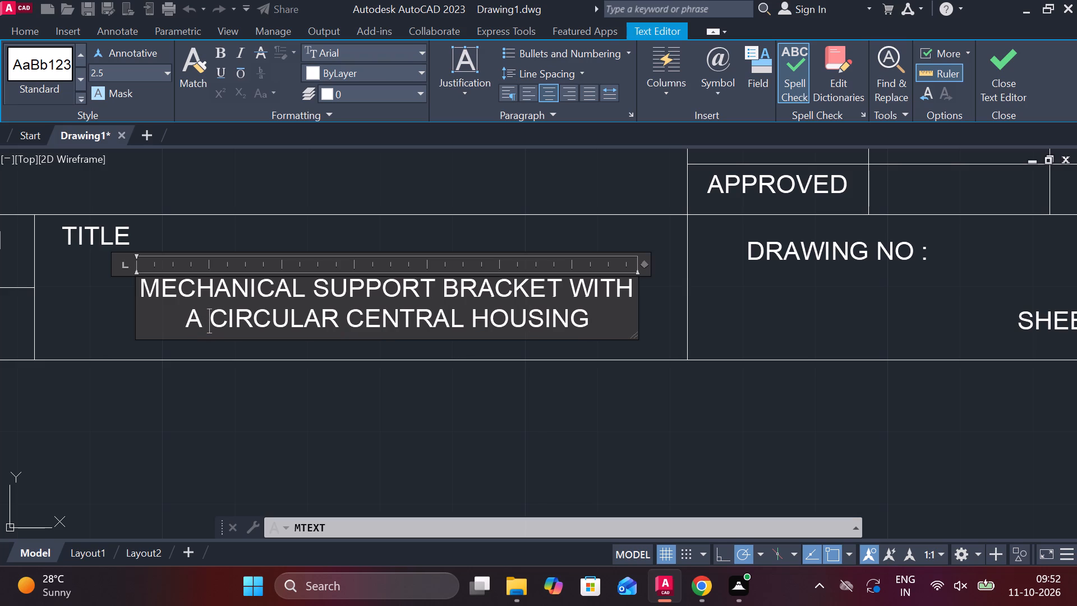
left_click(1001, 71)
Define a multiline text box across most of the large empty cell above the scale and title cells.
scroll(692, 310, "down", 1)
middle_click_drag(507, 248, 509, 249)
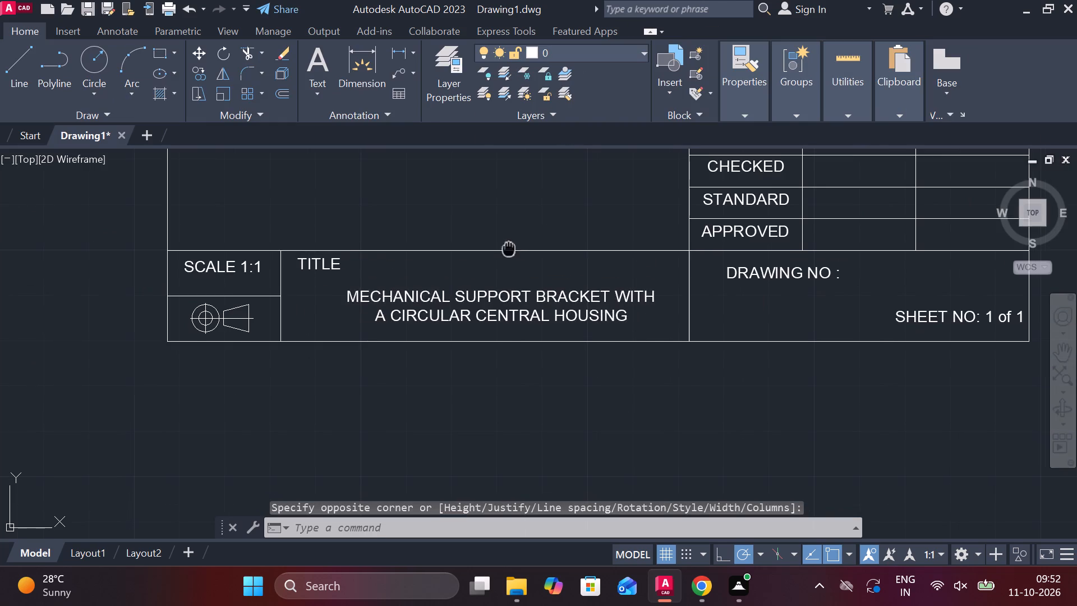
middle_click_drag(509, 249, 596, 378)
key("space")
left_click(332, 226)
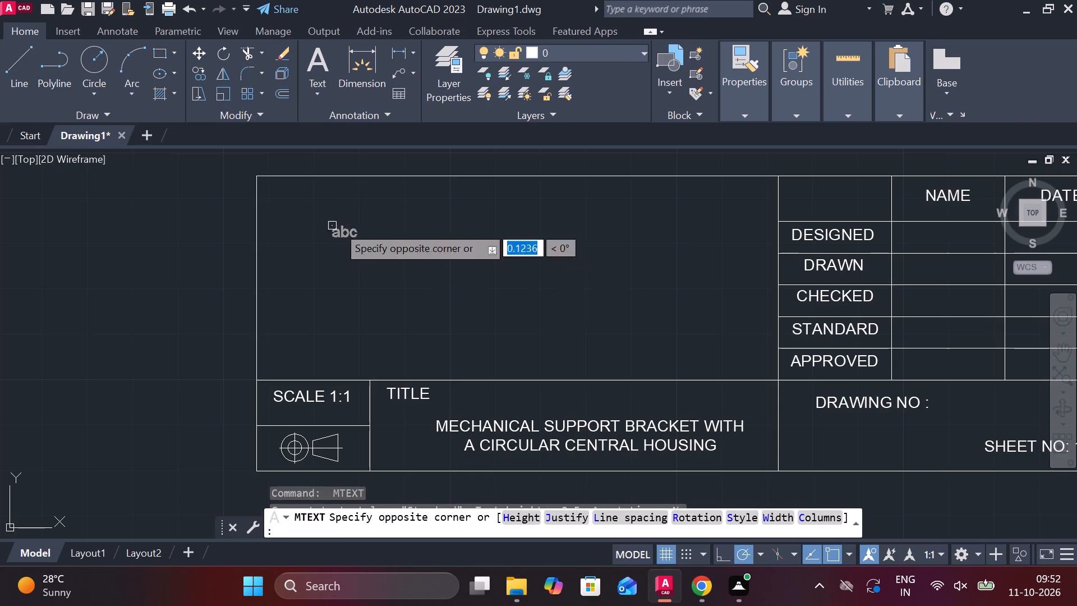
left_click(718, 322)
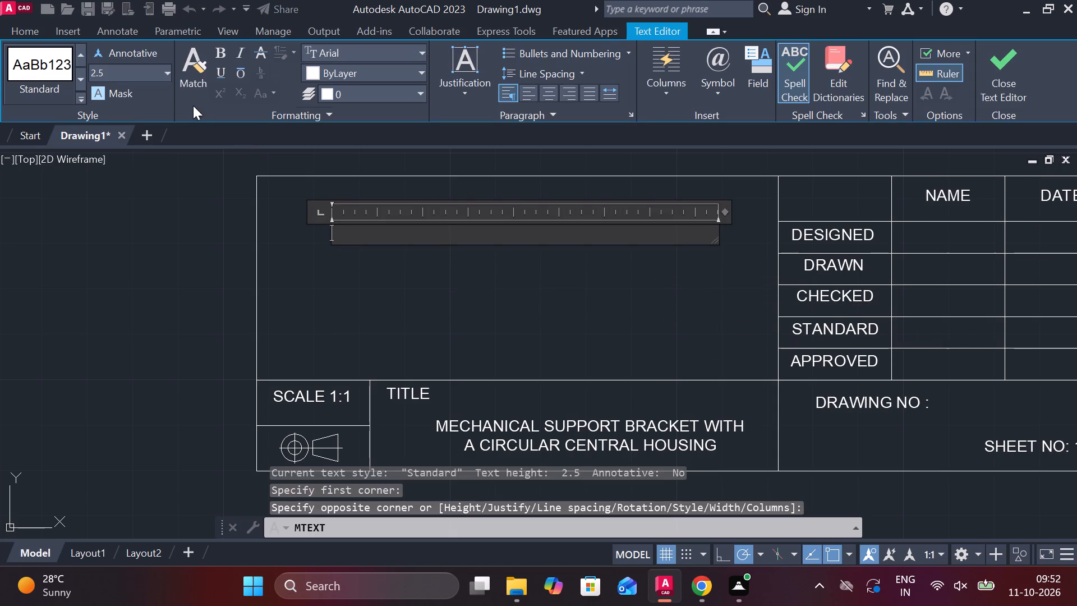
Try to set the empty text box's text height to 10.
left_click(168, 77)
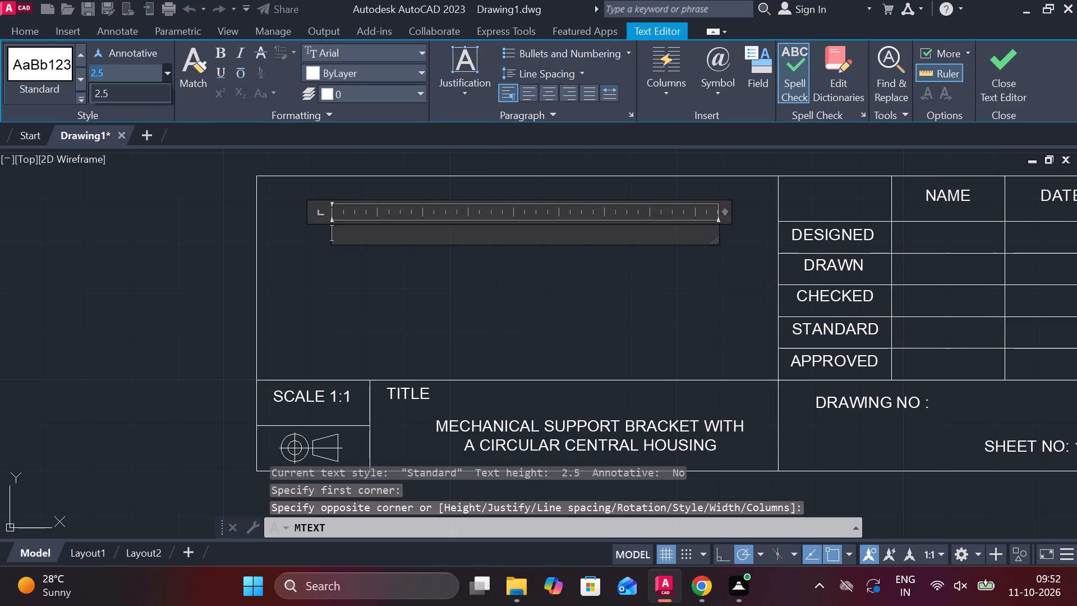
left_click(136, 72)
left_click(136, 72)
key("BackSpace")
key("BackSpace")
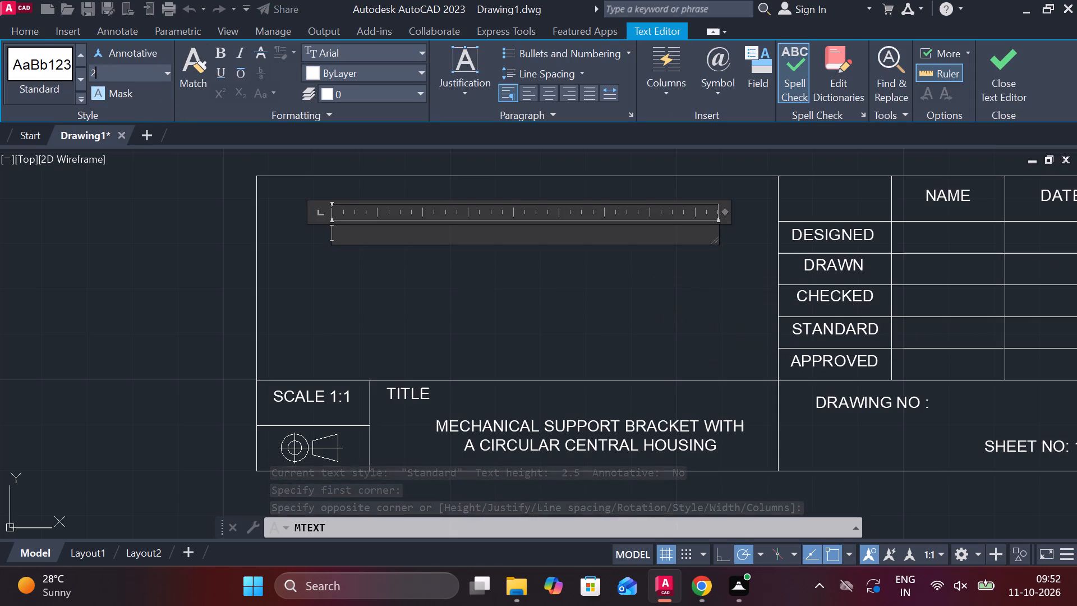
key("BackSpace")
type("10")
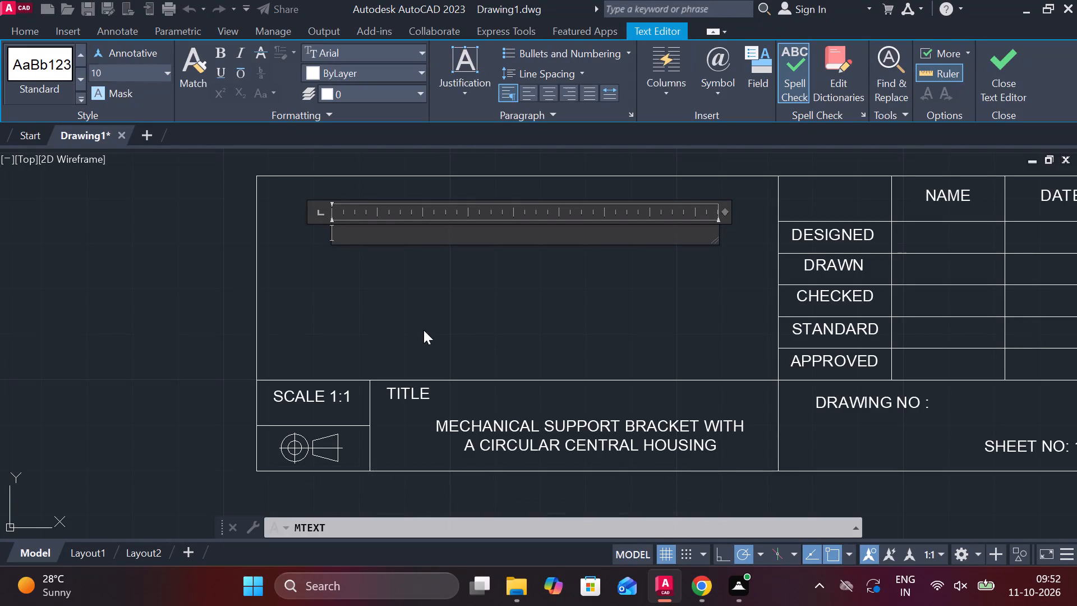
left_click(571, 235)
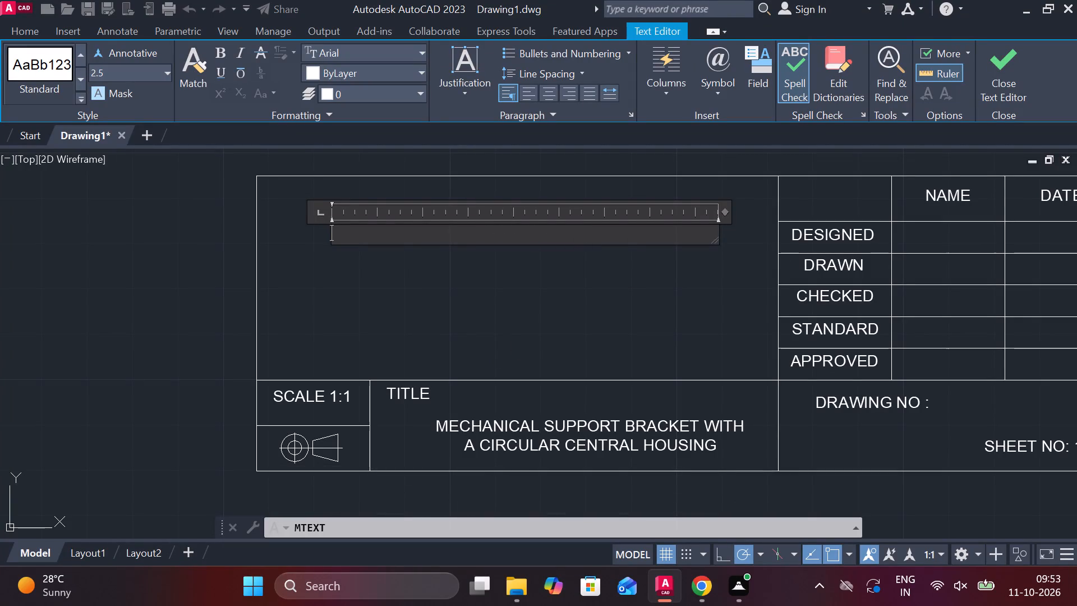
Enter AUTO CAD in the large cell's text box and set the height of the whole text to 10.
type("AUT")
type("O CAD")
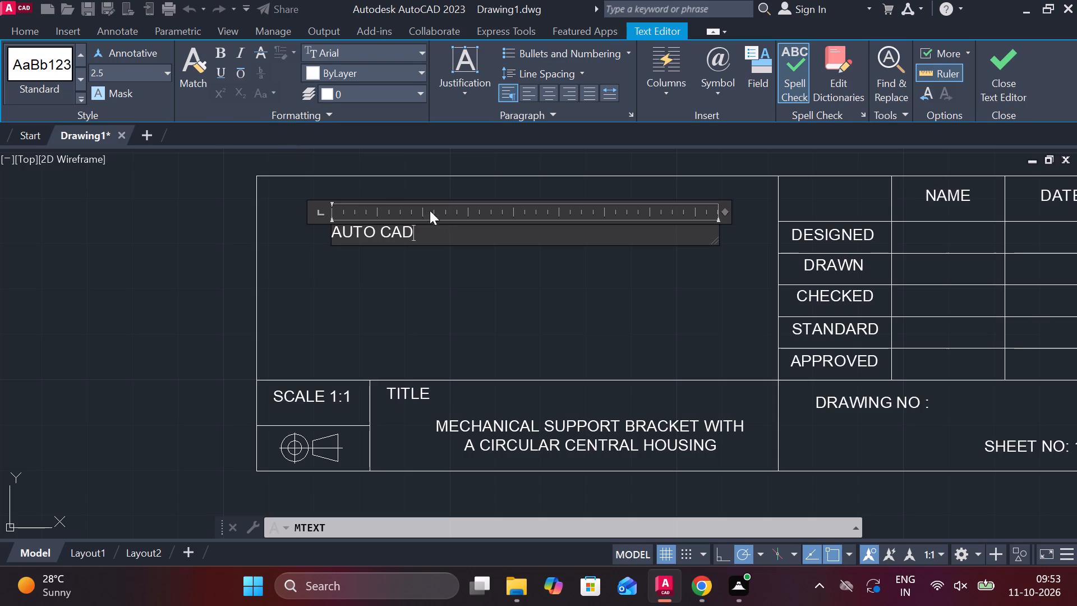
left_click_drag(438, 230, 352, 231)
left_click_drag(347, 231, 344, 231)
left_click_drag(344, 231, 330, 232)
left_click(447, 238)
left_click_drag(417, 234, 330, 235)
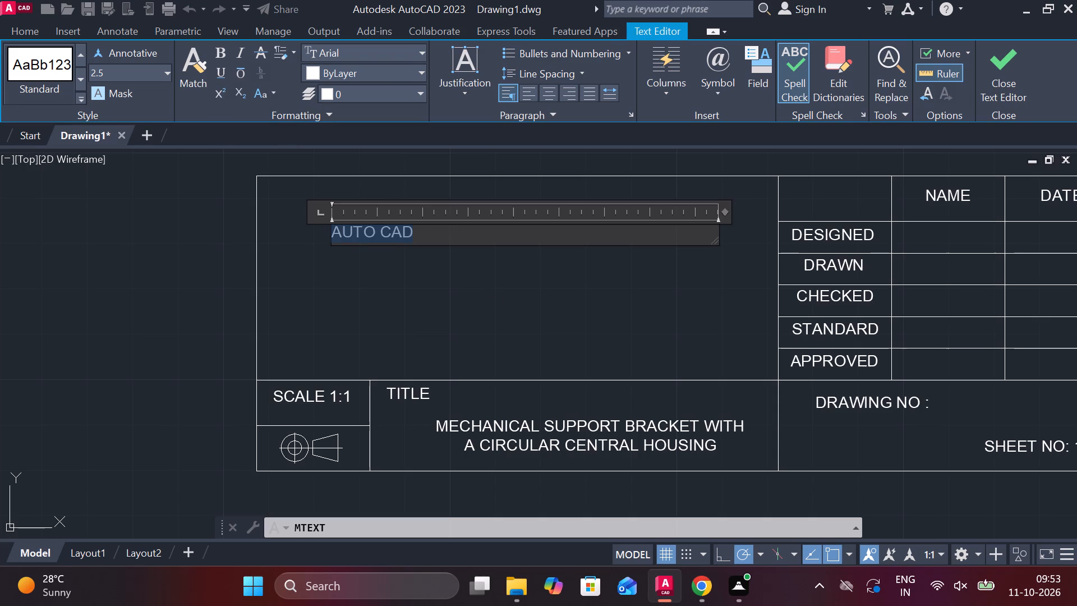
left_click_drag(330, 235, 319, 235)
left_click(138, 71)
type("10")
key("Return")
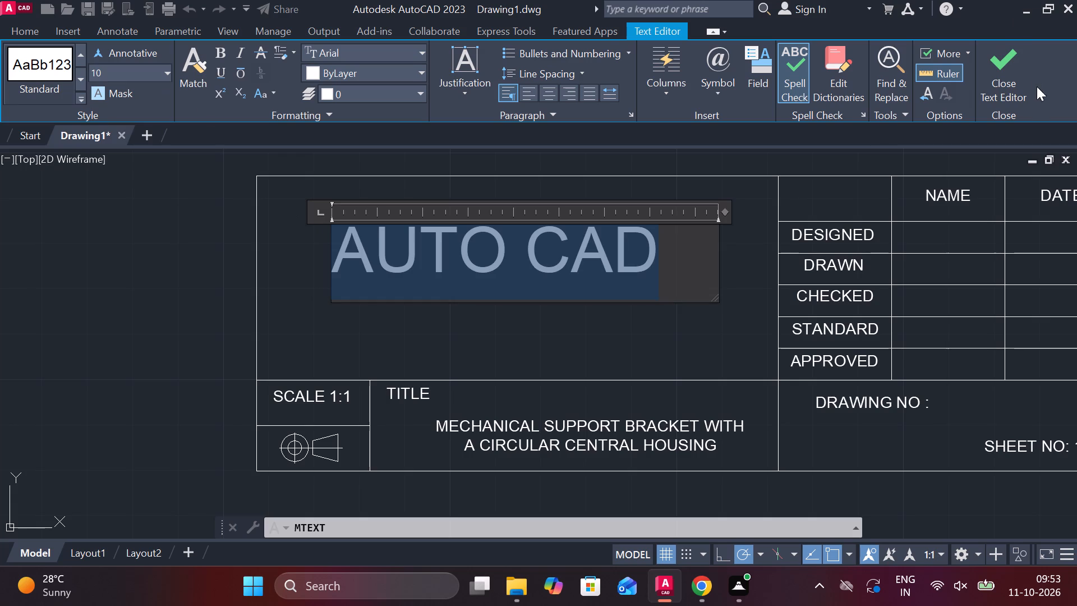
Close the text editor and move the AUTO CAD text straight down towards the middle of its large cell.
left_click(1037, 86)
left_click(993, 81)
left_click(418, 230)
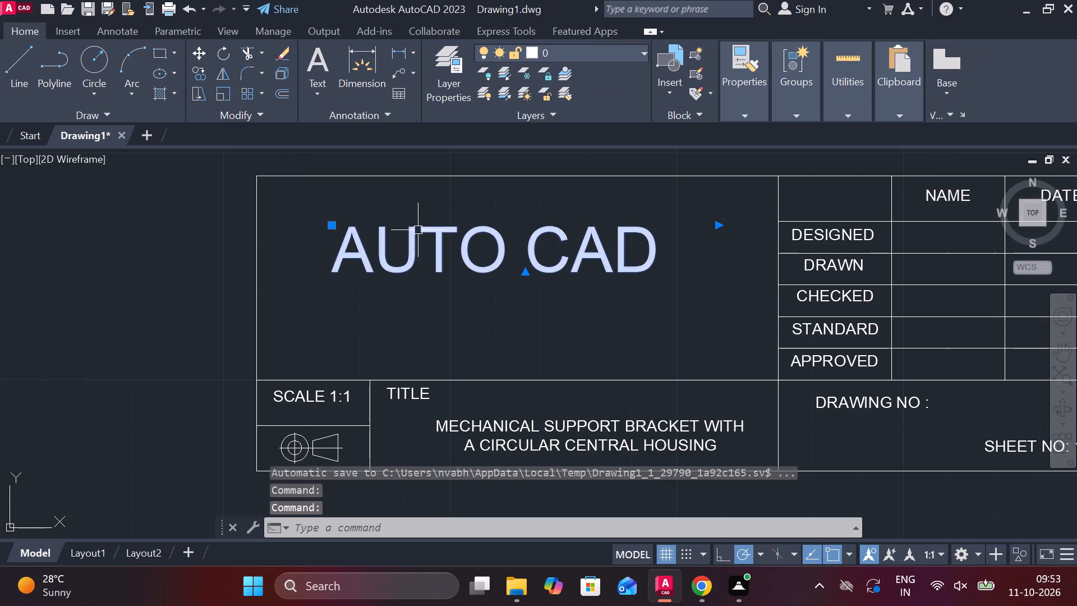
left_click(331, 227)
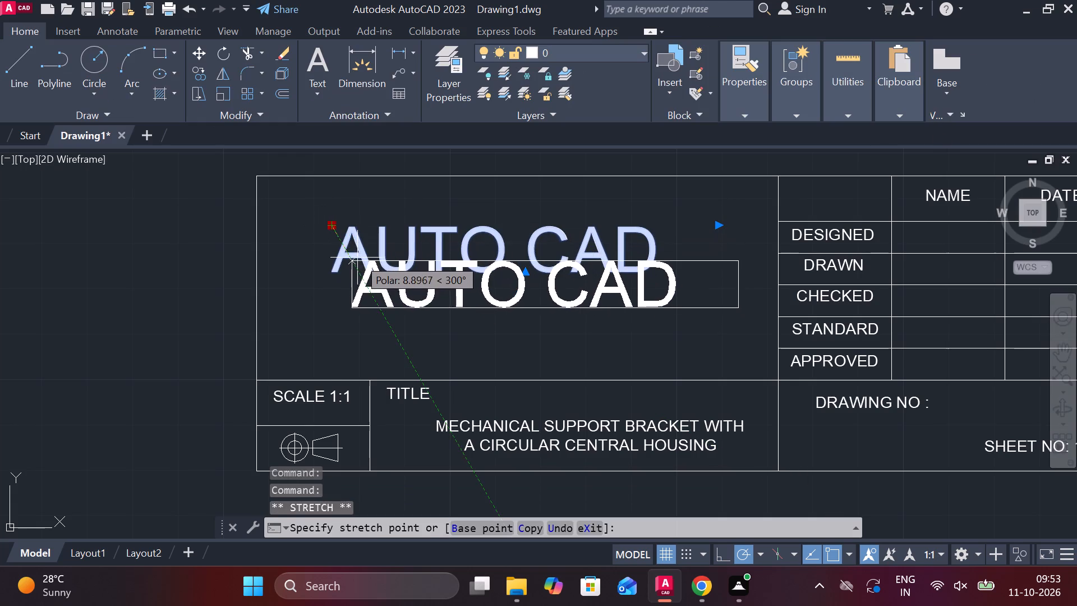
left_click(337, 253)
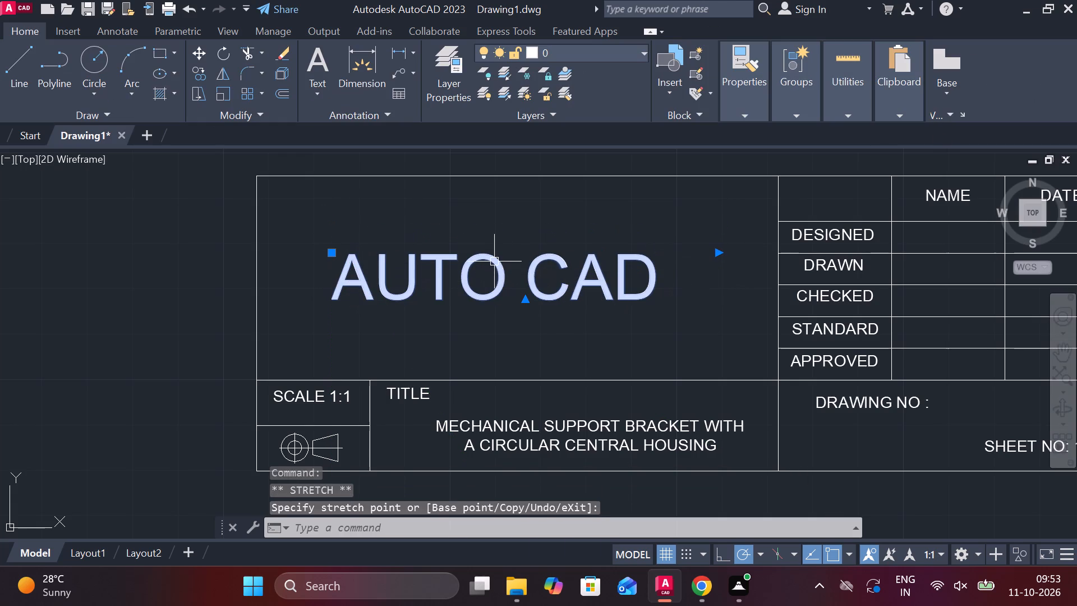
key("Escape")
Draw a closed 178 by 16 rectangle with lines in the empty area above and left of the title block.
scroll(487, 246, "down", 2)
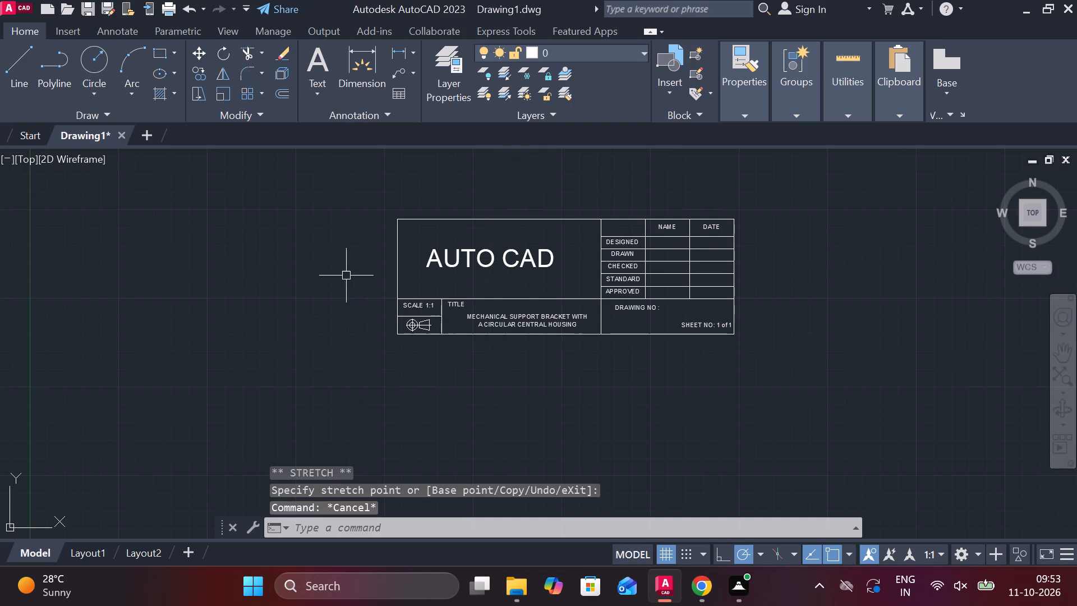
middle_click_drag(367, 276, 504, 344)
middle_click_drag(402, 237, 528, 348)
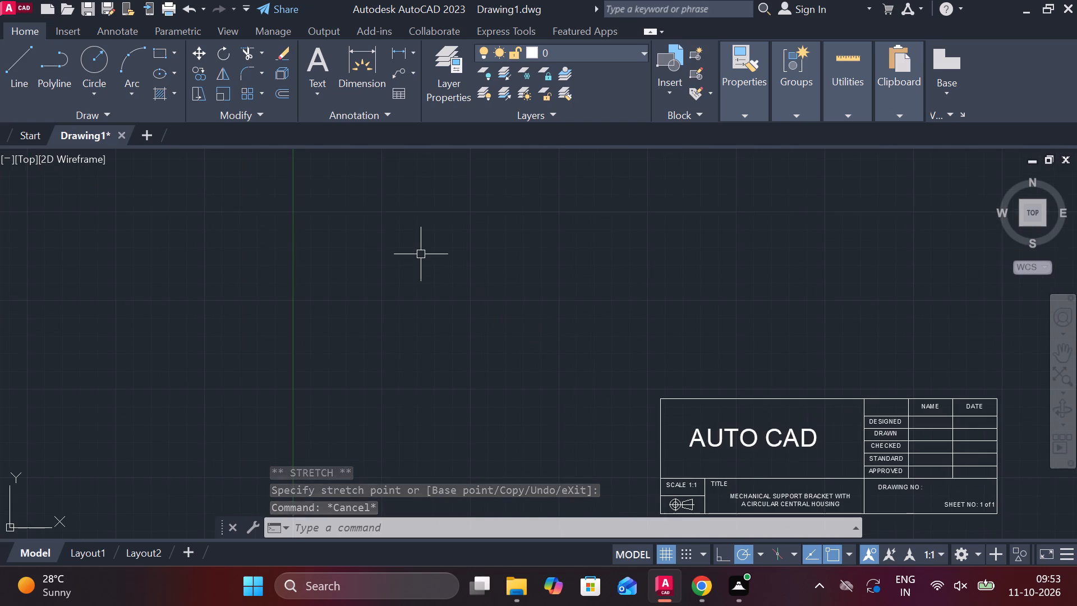
middle_click_drag(424, 253, 587, 336)
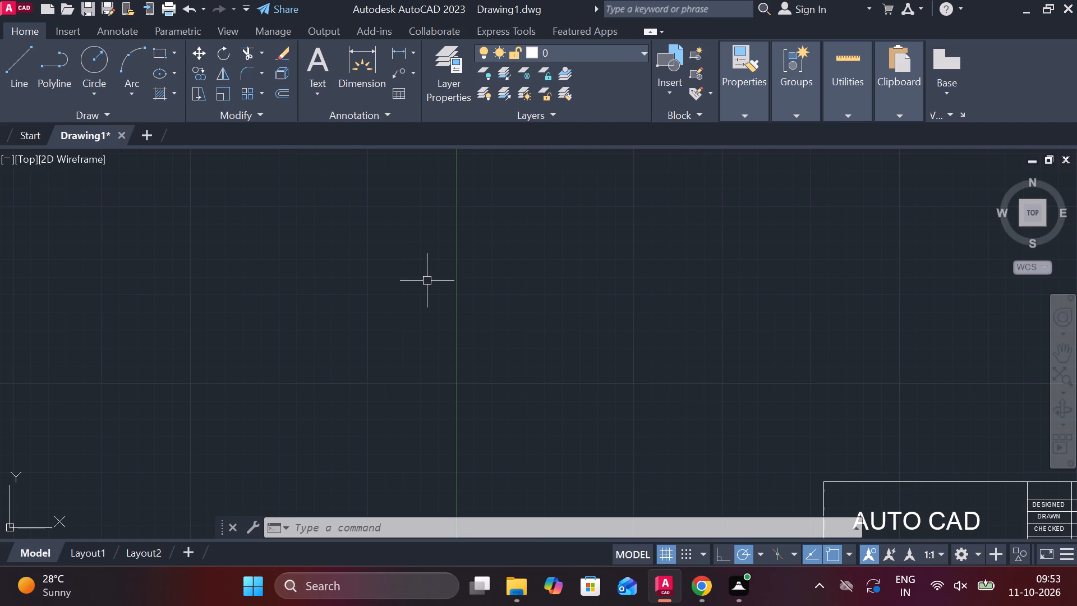
left_click(15, 68)
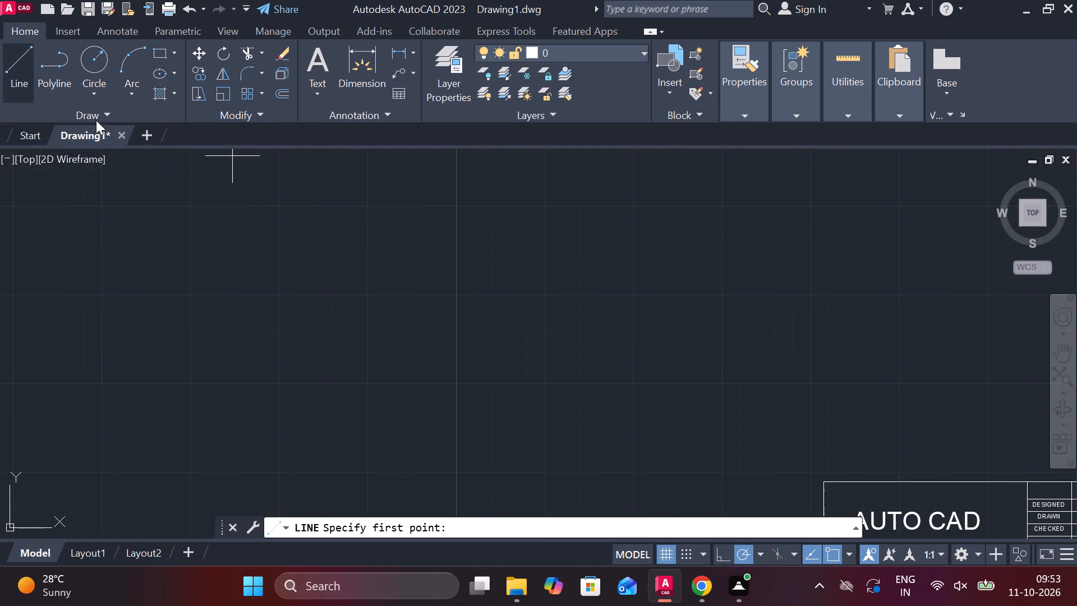
left_click(389, 279)
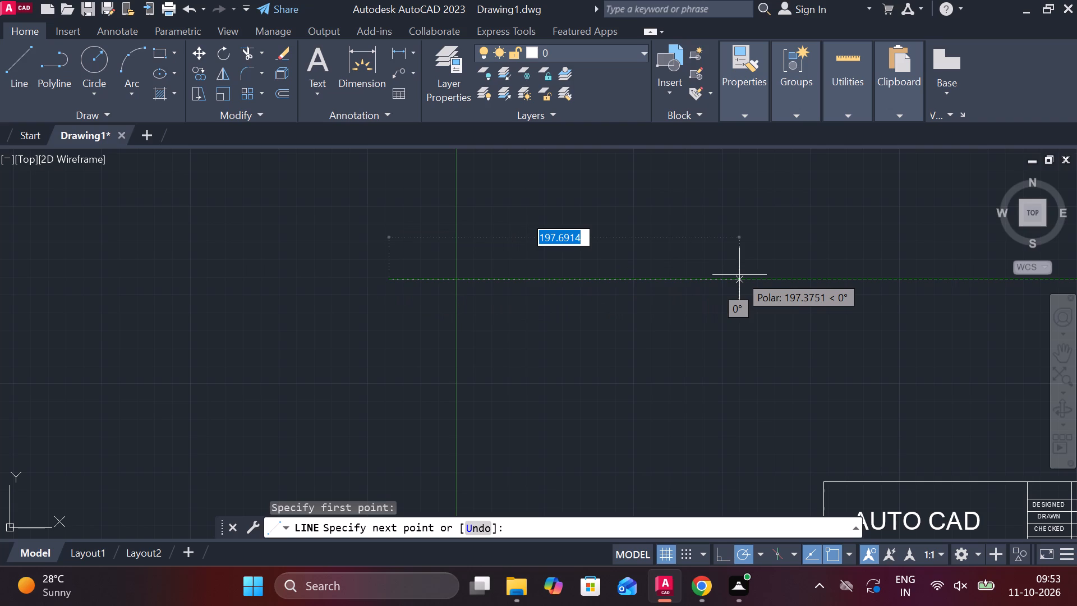
key("1")
type("78")
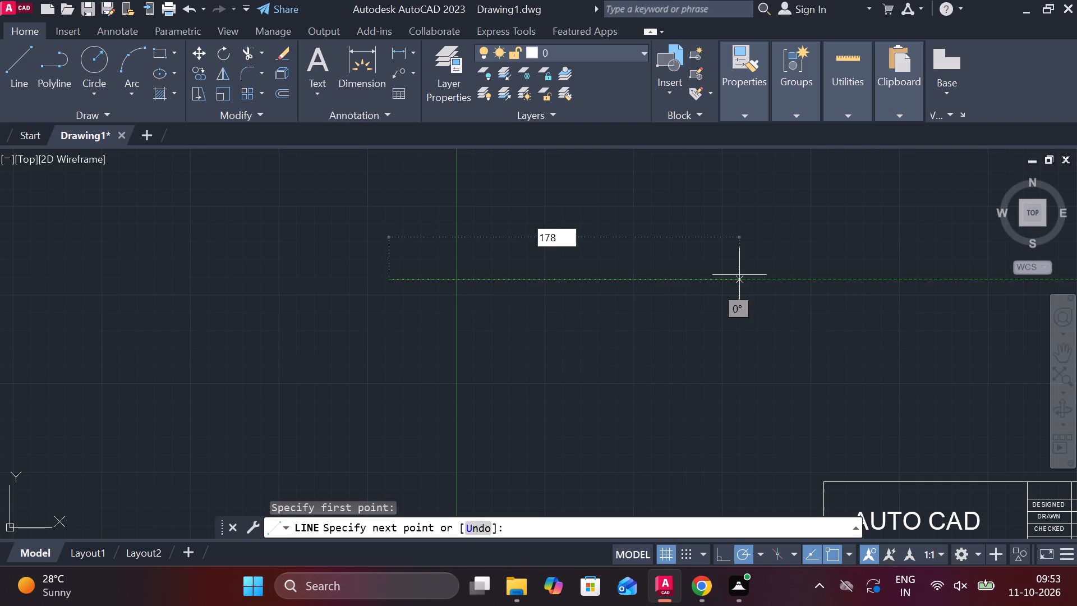
key("Return")
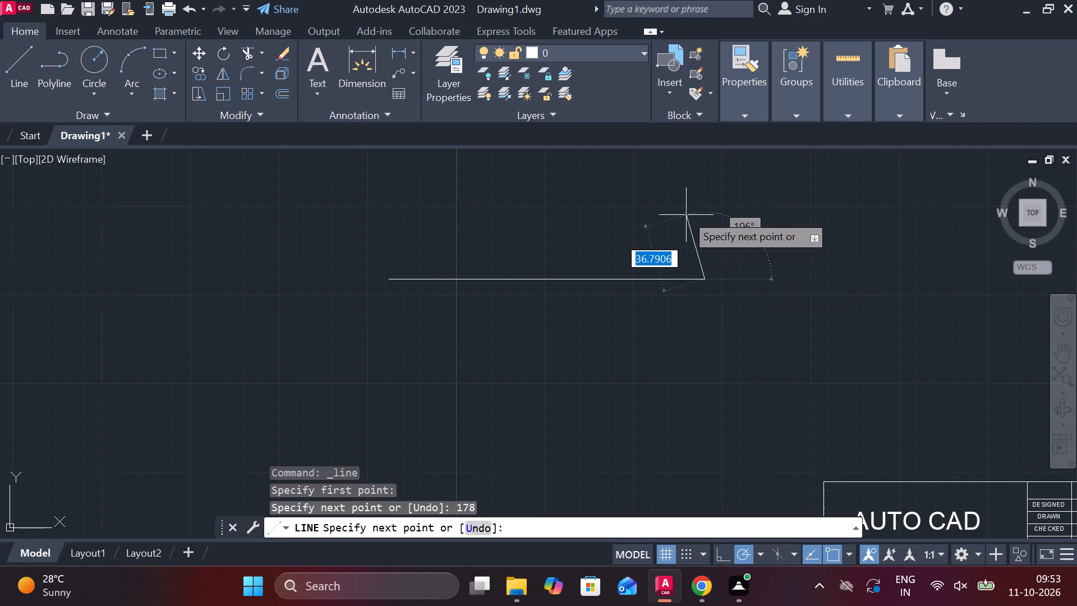
type("16")
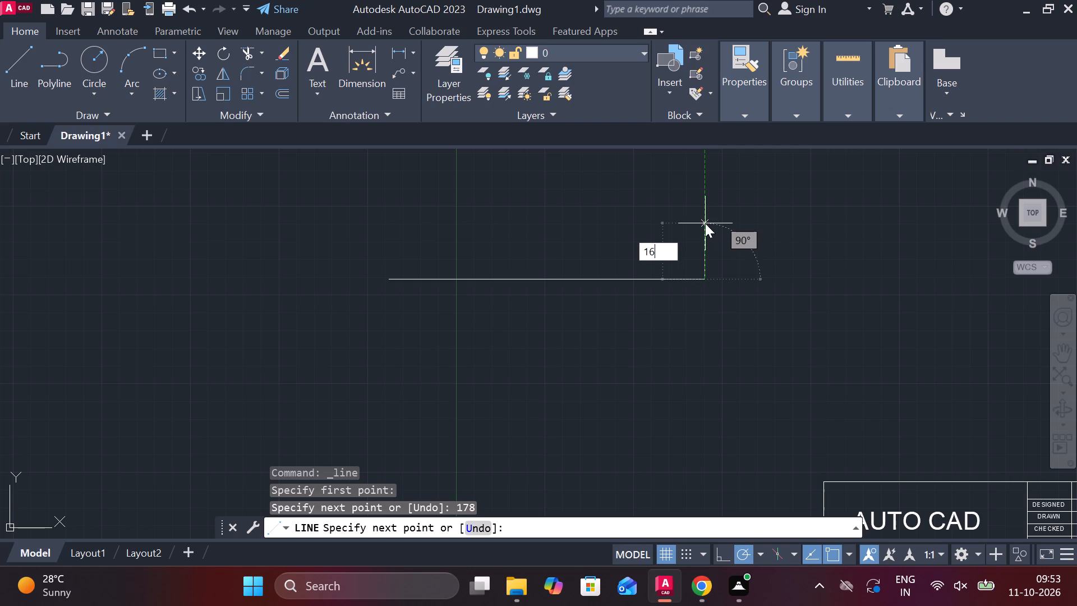
key("Return")
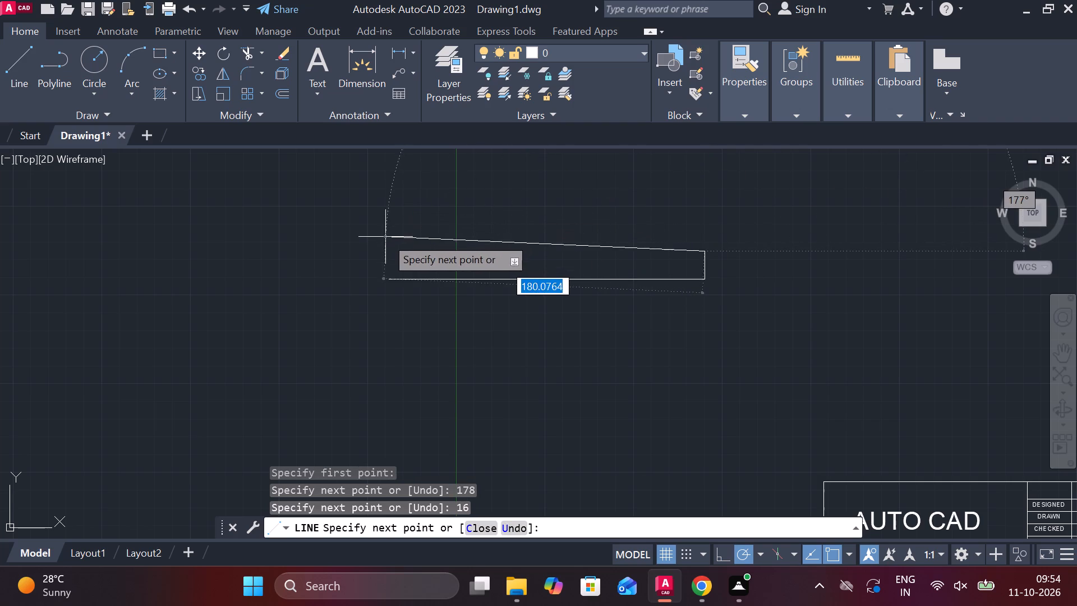
key("1")
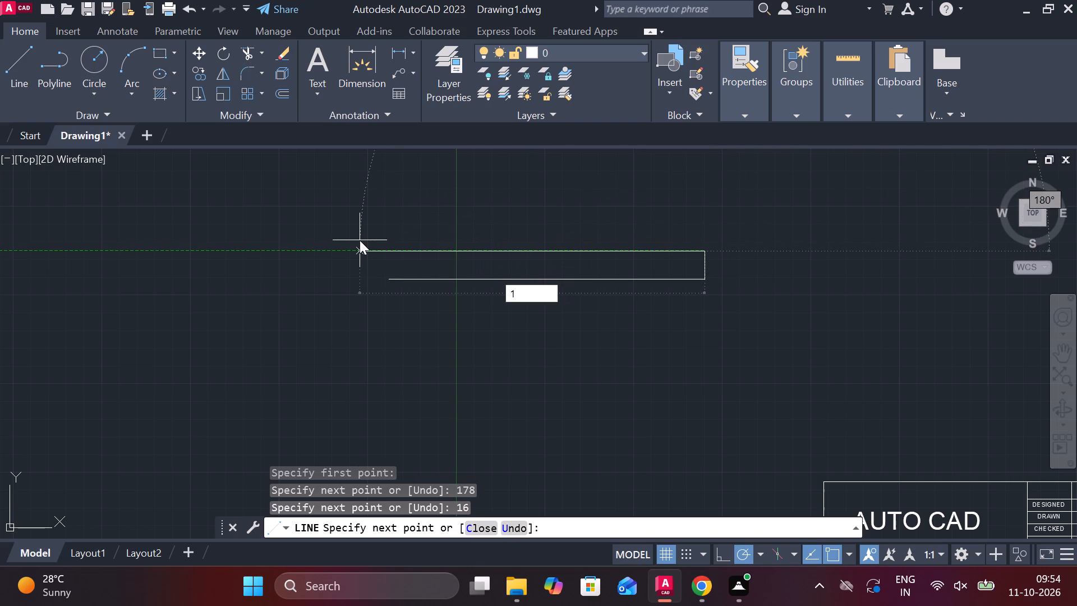
type("78")
key("Return")
key("c")
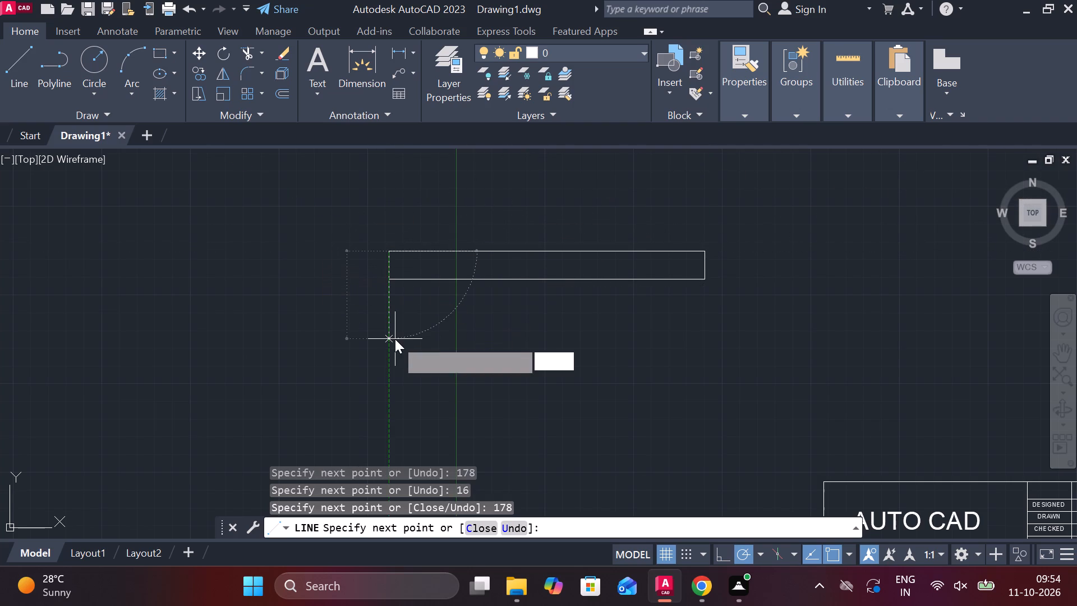
key("Return")
Draw a 76-long vertical line upward from the rectangle's bottom edge, starting 76 from its lower-left corner.
middle_click_drag(544, 206, 573, 213)
left_click(17, 76)
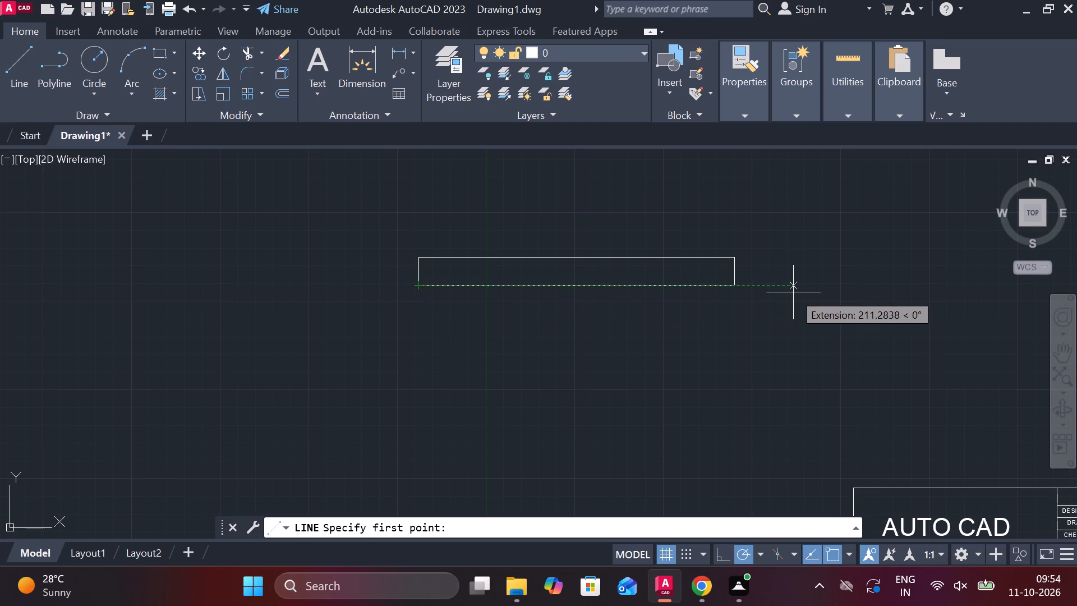
type("76")
key("Return")
middle_click_drag(583, 221, 592, 245)
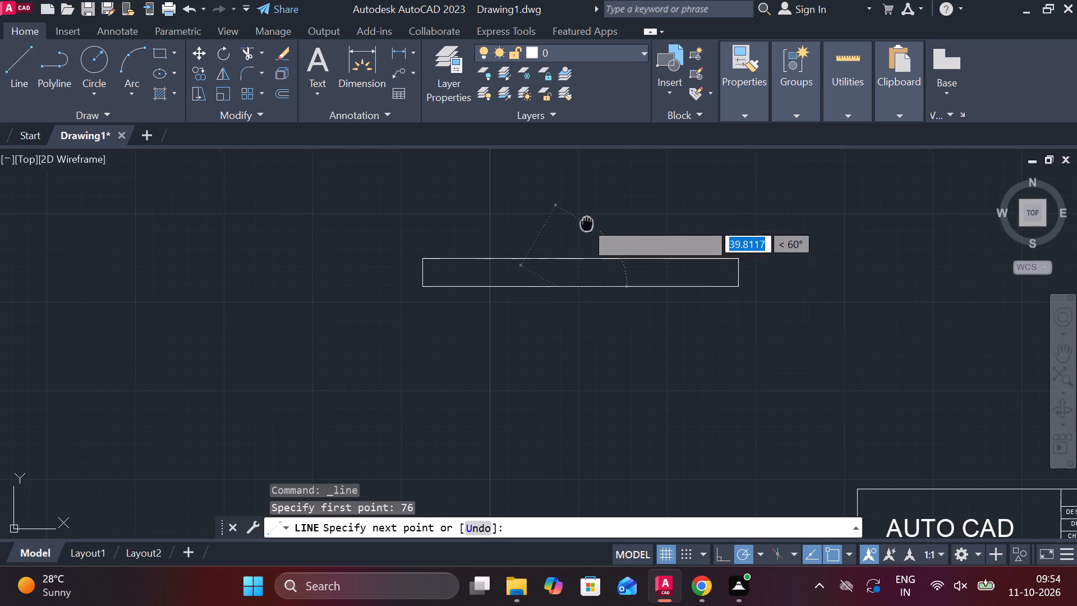
middle_click_drag(592, 245, 589, 378)
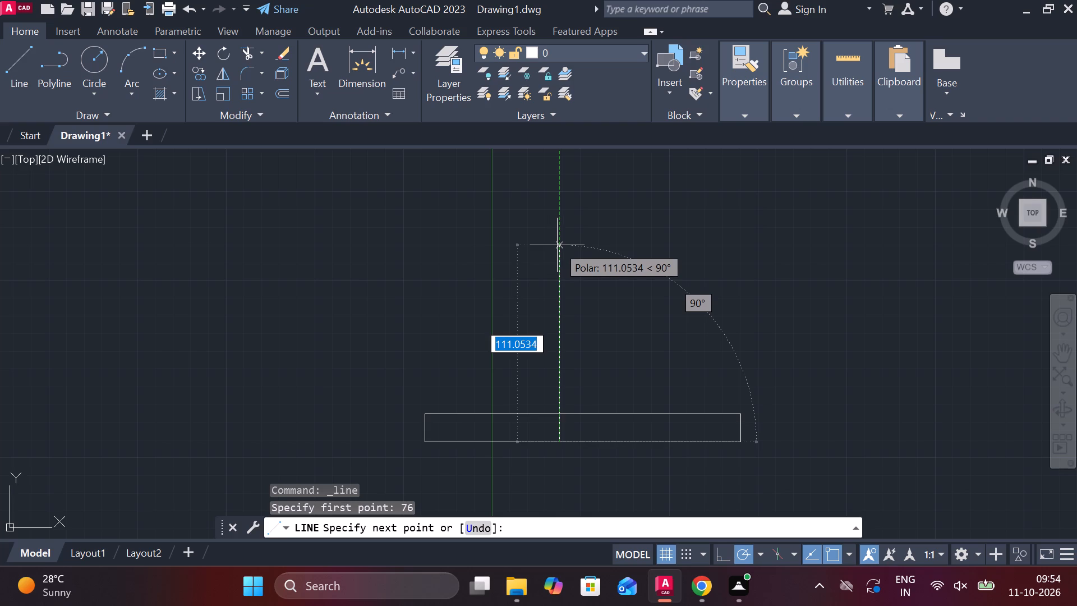
type("76")
key("Return")
middle_click_drag(673, 259, 671, 244)
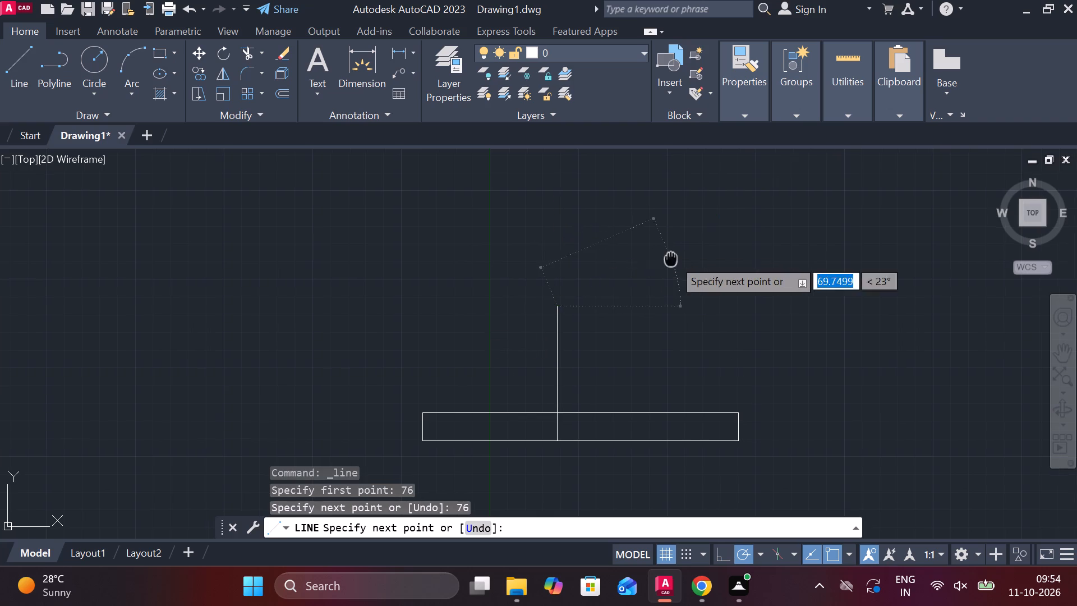
middle_click_drag(671, 244, 671, 240)
key("Escape")
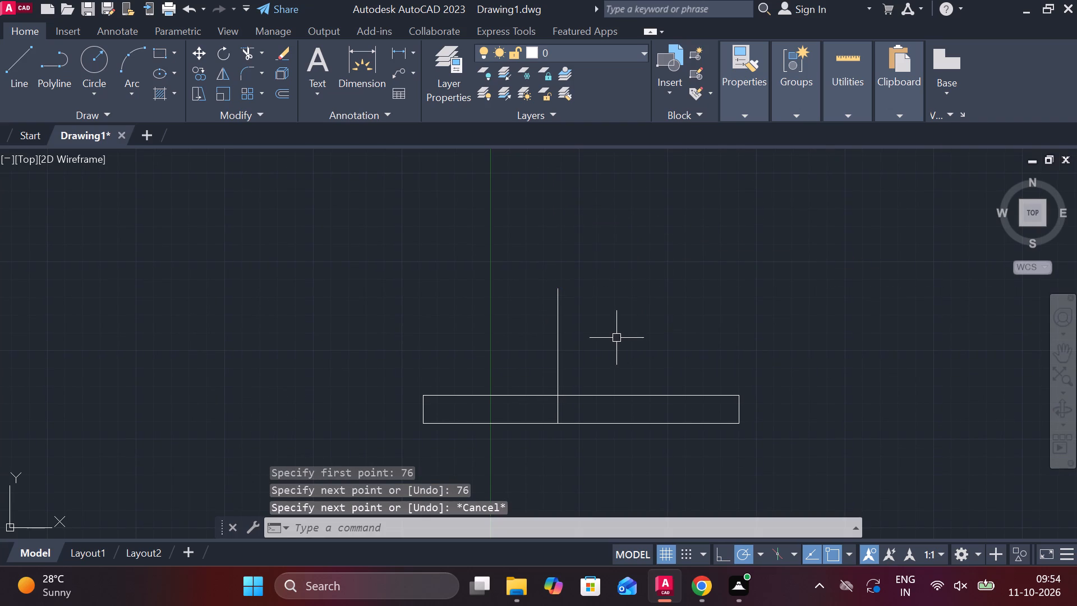
Draw two concentric circles of radius 54 and 45 centred on the upper end of the vertical line.
middle_click_drag(620, 339, 619, 333)
middle_click_drag(715, 371, 717, 366)
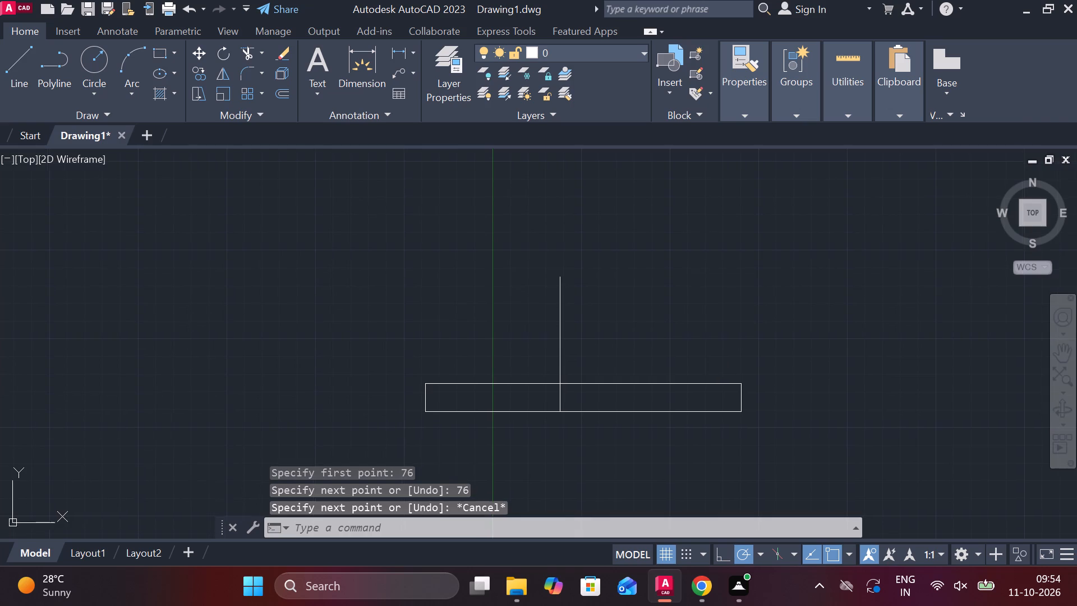
scroll(591, 279, "up", 1)
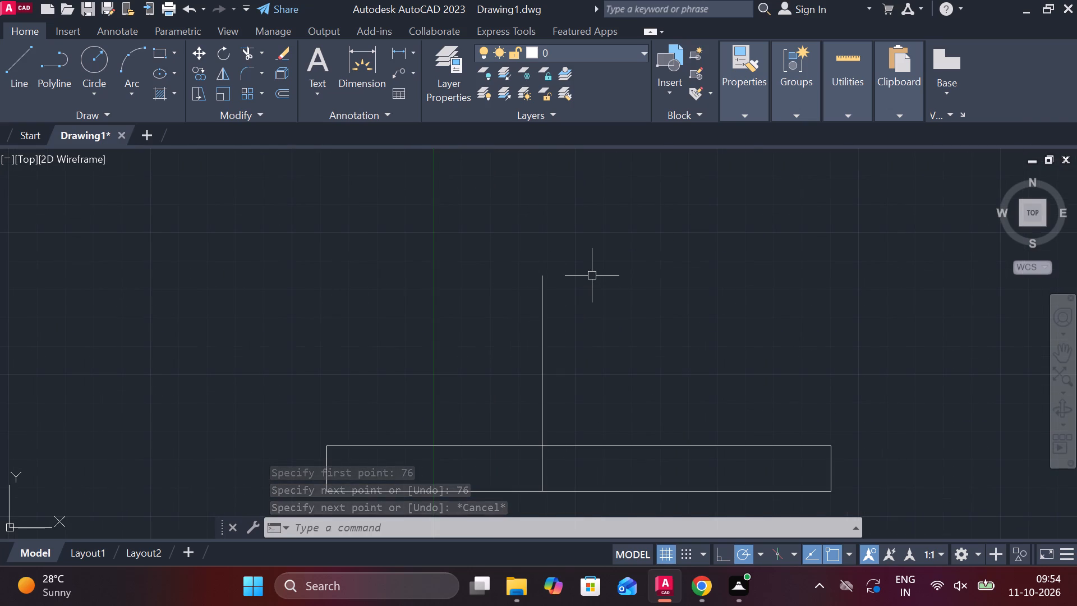
type("C")
key("space")
left_click(538, 278)
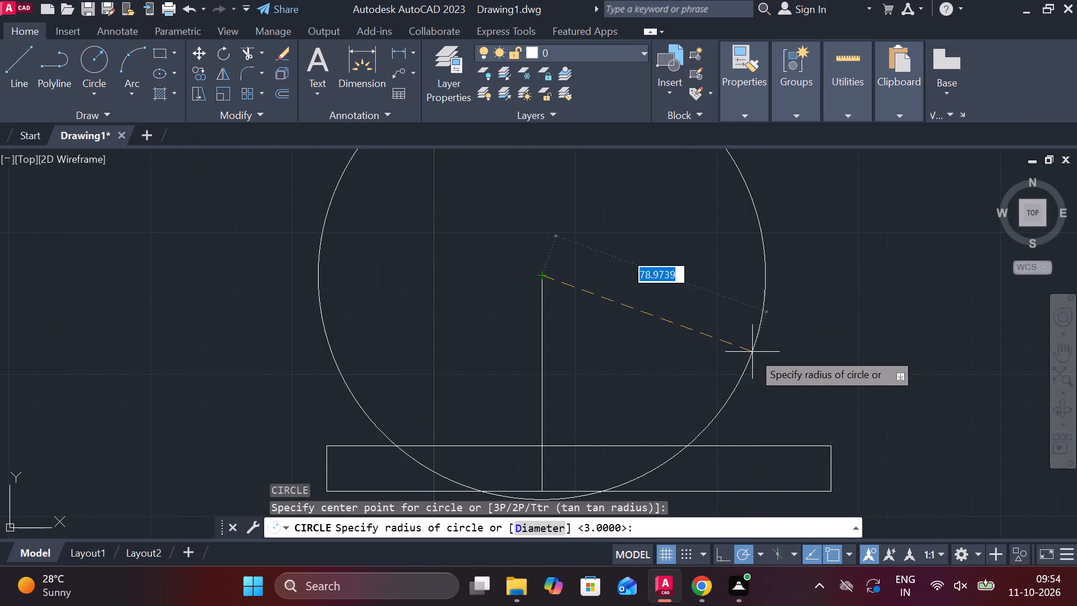
type("54")
key("space")
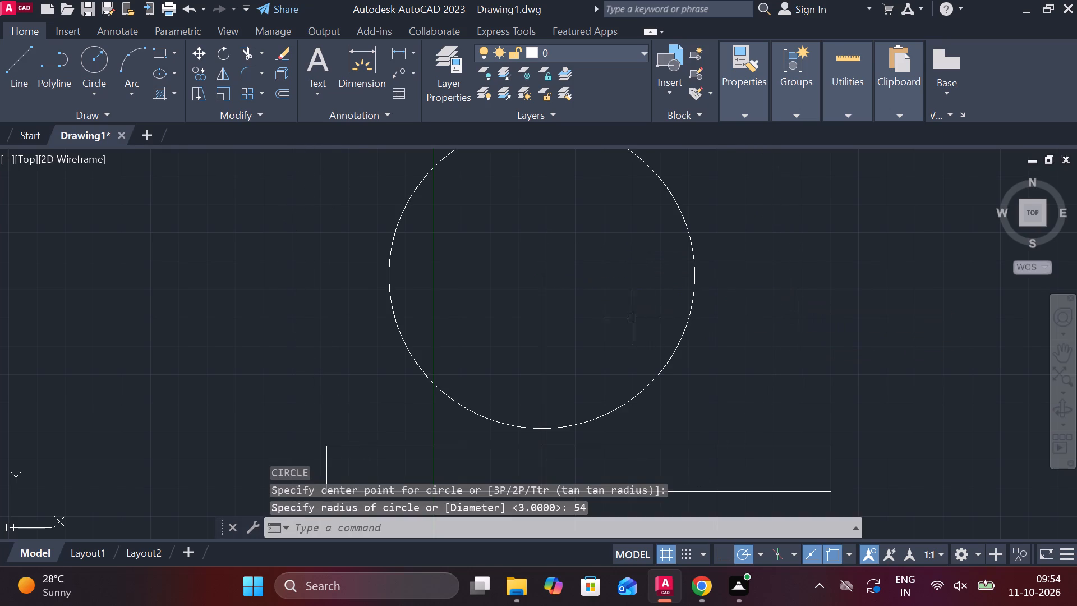
key("space")
left_click(541, 277)
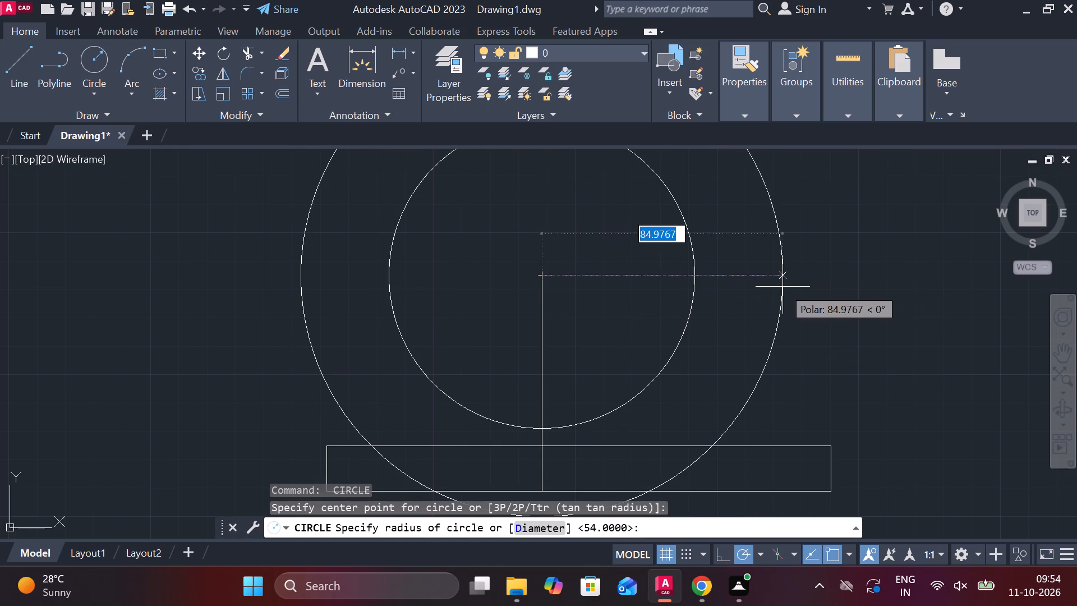
type("45")
key("space")
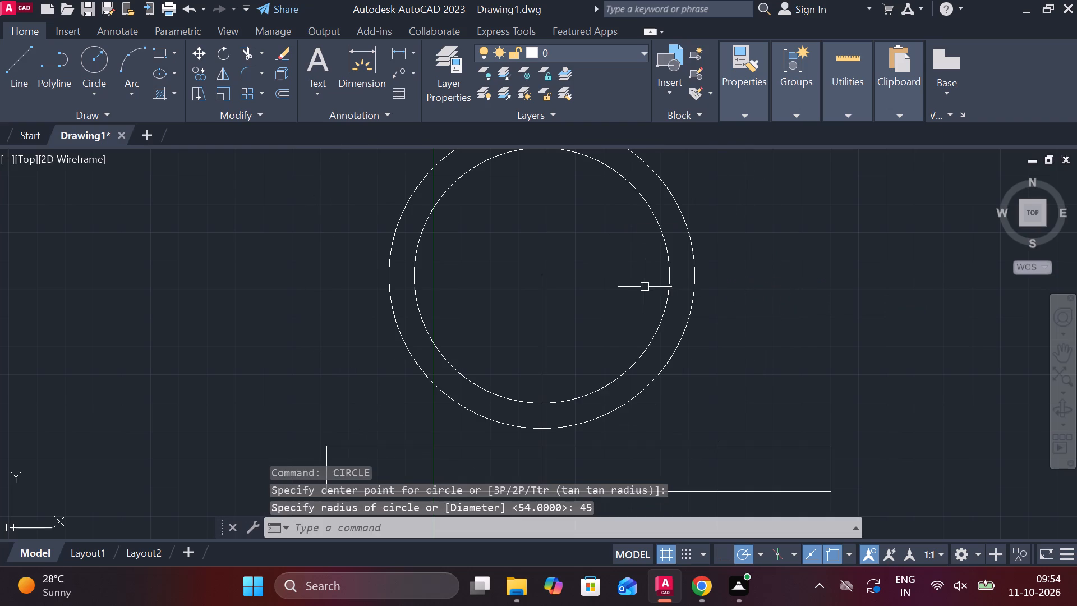
Add a circle of radius 10 at the same centre as the two large circles.
scroll(604, 278, "up", 1)
key("space")
left_click(503, 270)
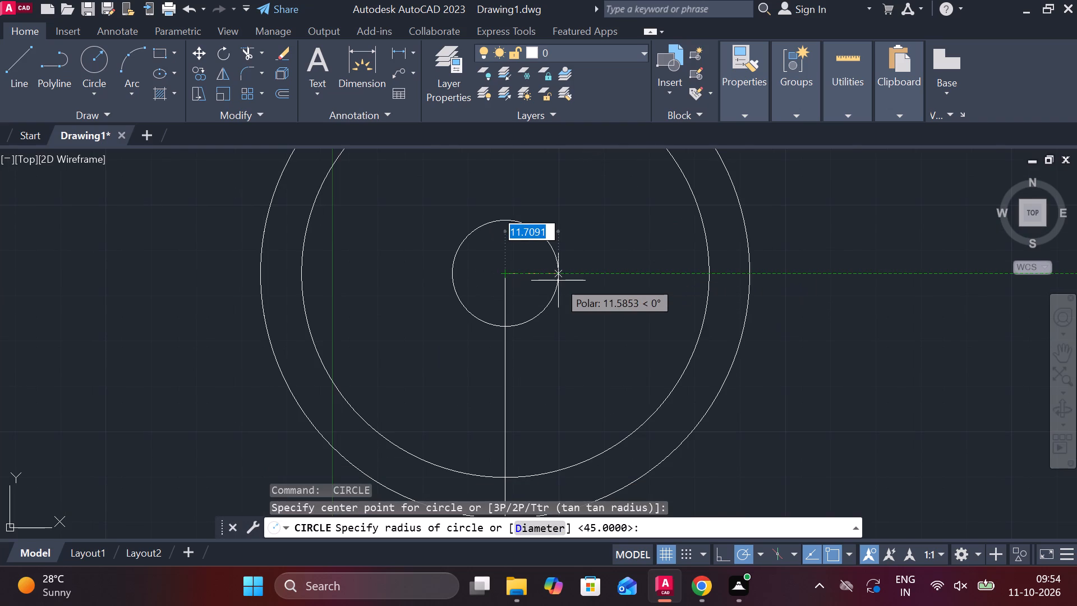
type("10")
key("Return")
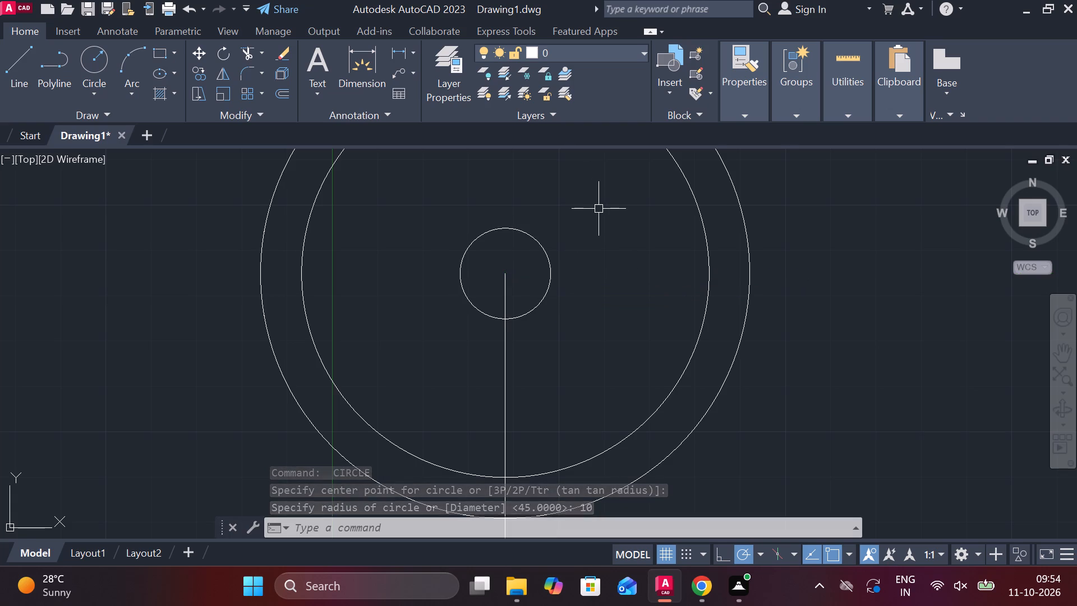
Draw a 30-long horizontal line outward to the right from the radius 10 circle's right quadrant.
key("l")
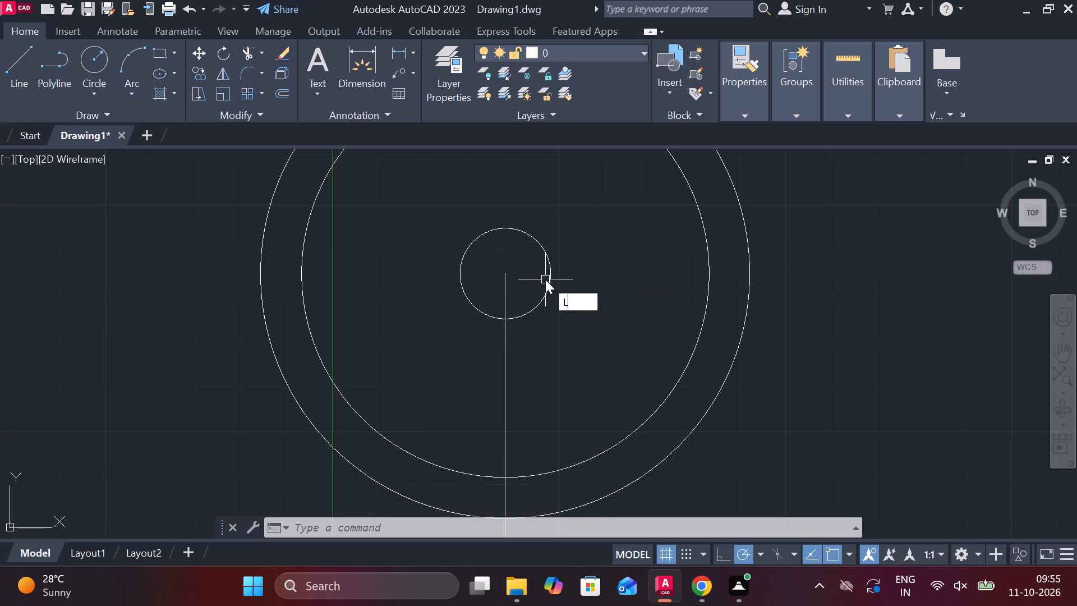
key("Return")
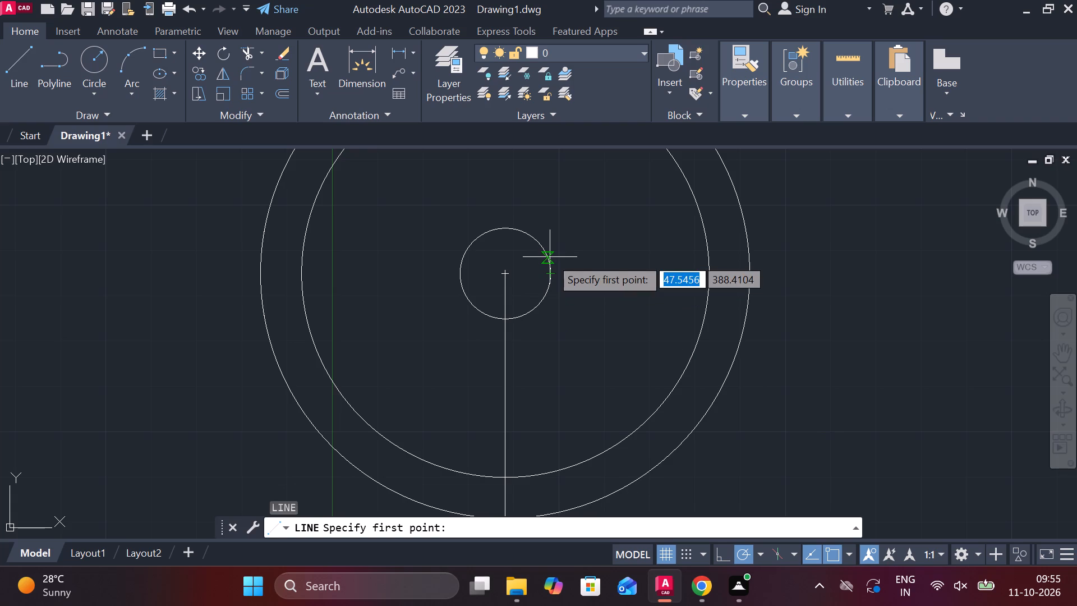
left_click(550, 273)
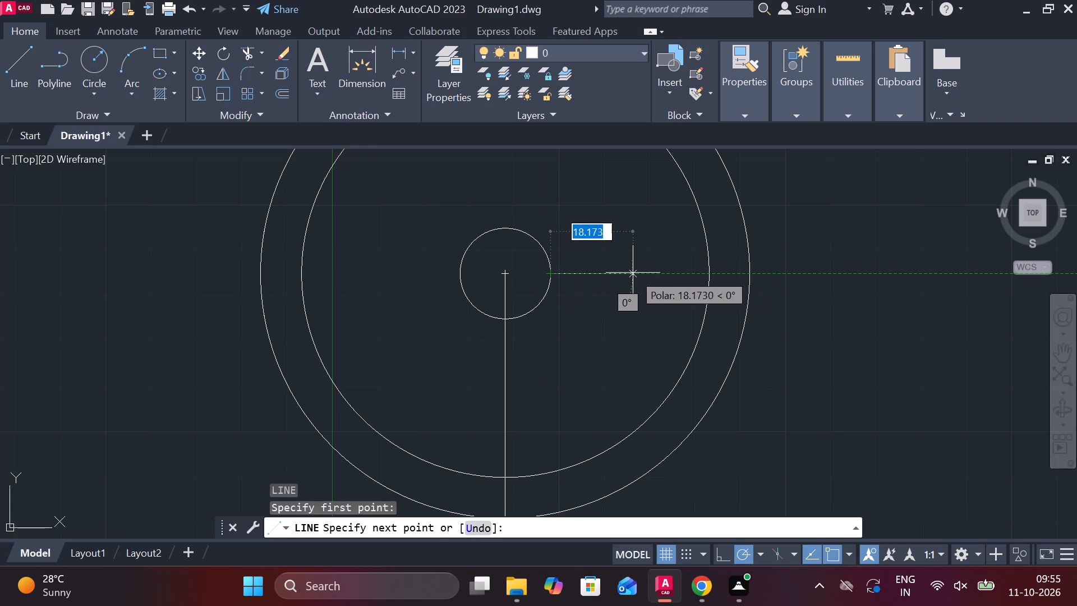
type("30")
key("Return")
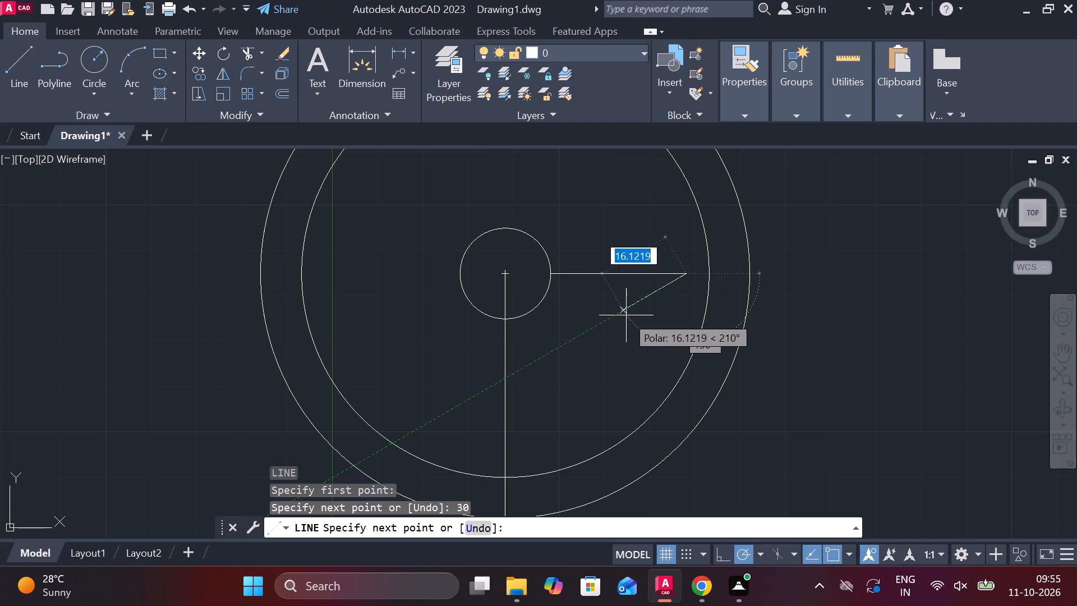
Change the polar tracking increment to one that allows 45-degree diagonal directions, and end the line.
middle_click_drag(636, 316, 667, 319)
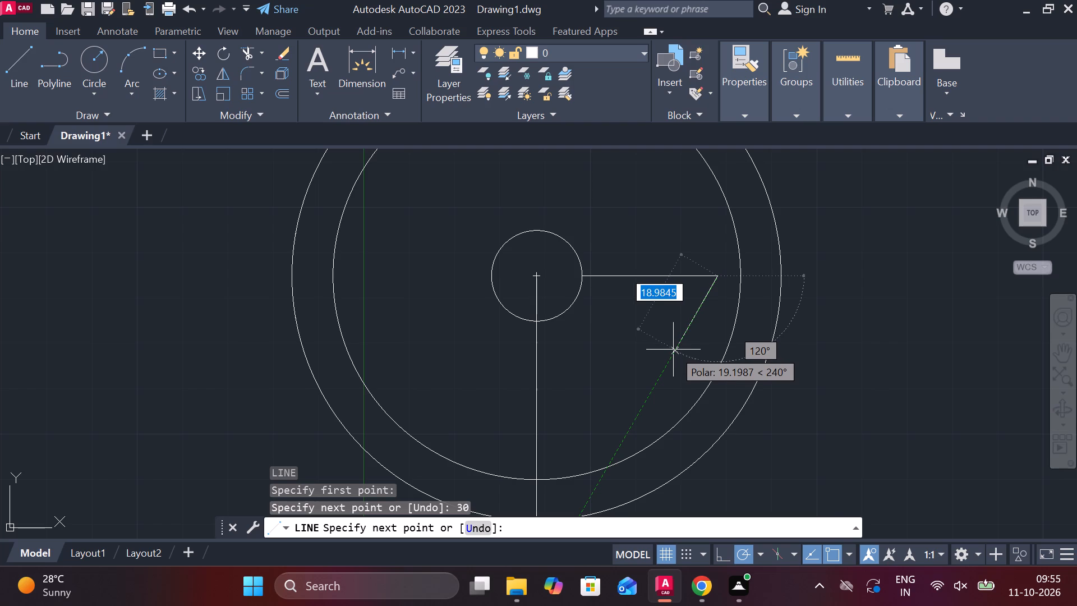
left_click(760, 549)
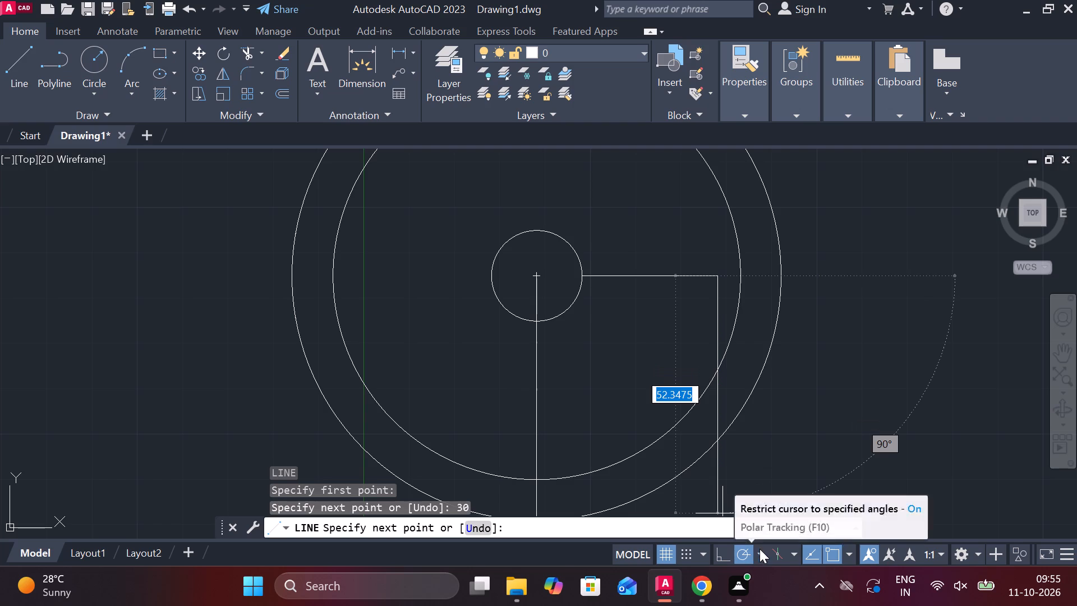
left_click(759, 378)
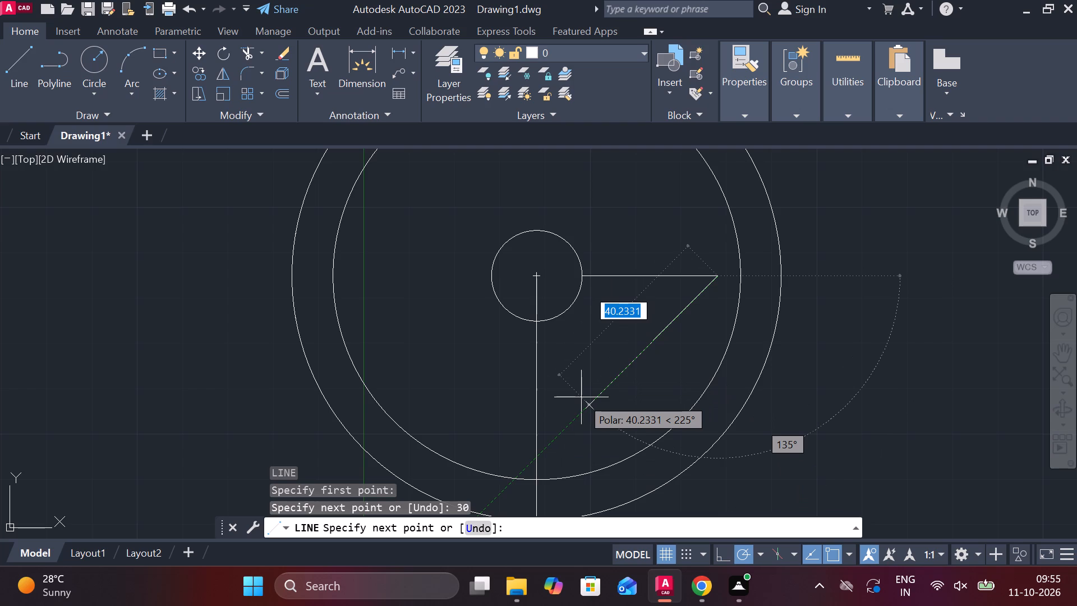
key("Escape")
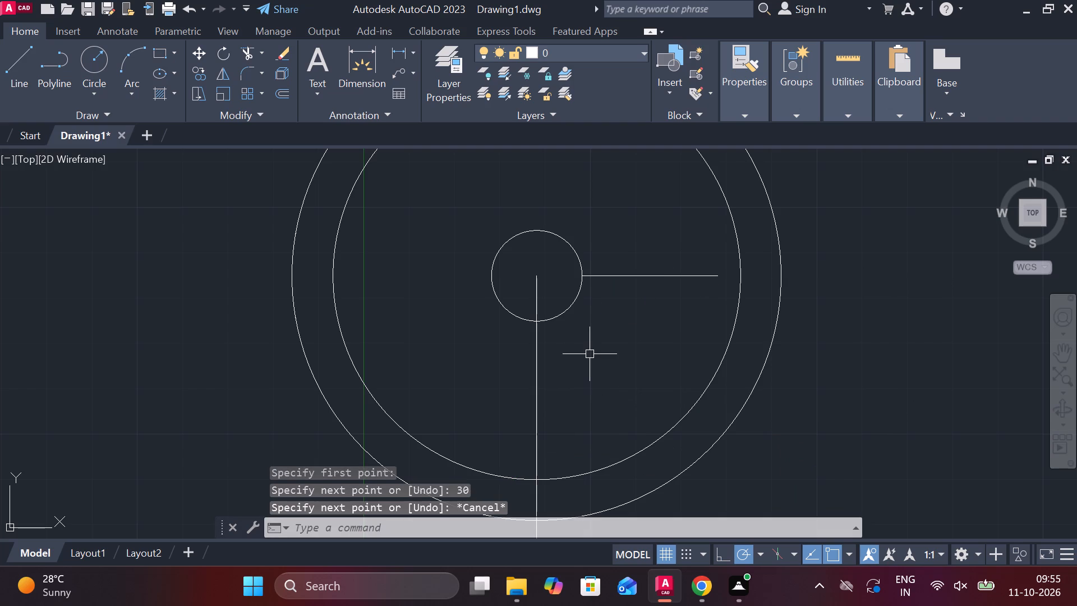
Create a polar array of the 30-long horizontal line around the circles' centre with 8 items filling 360 degrees.
left_click(608, 277)
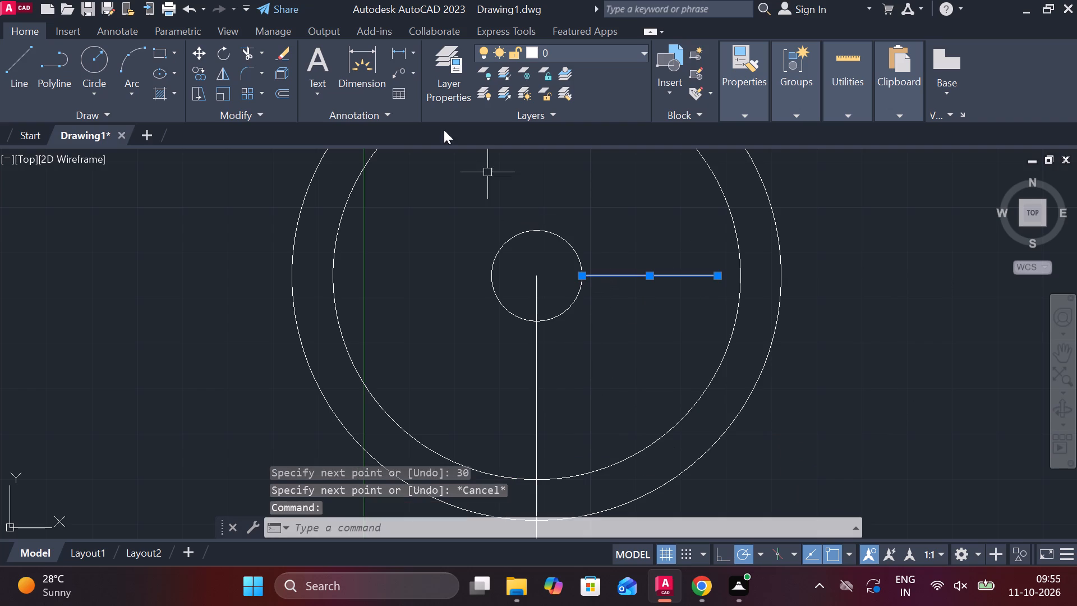
left_click(261, 95)
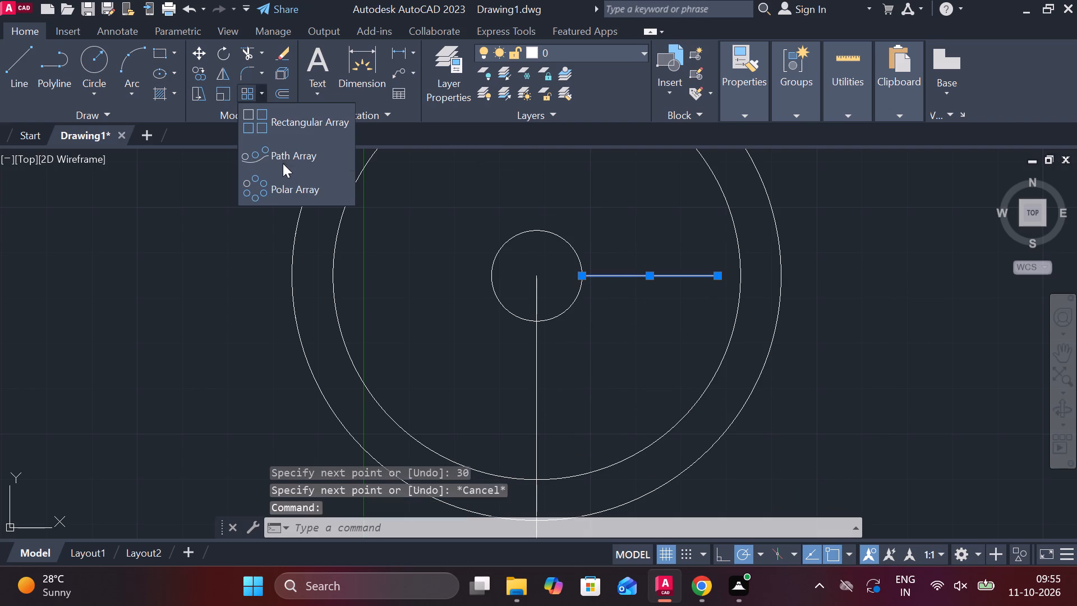
left_click(288, 182)
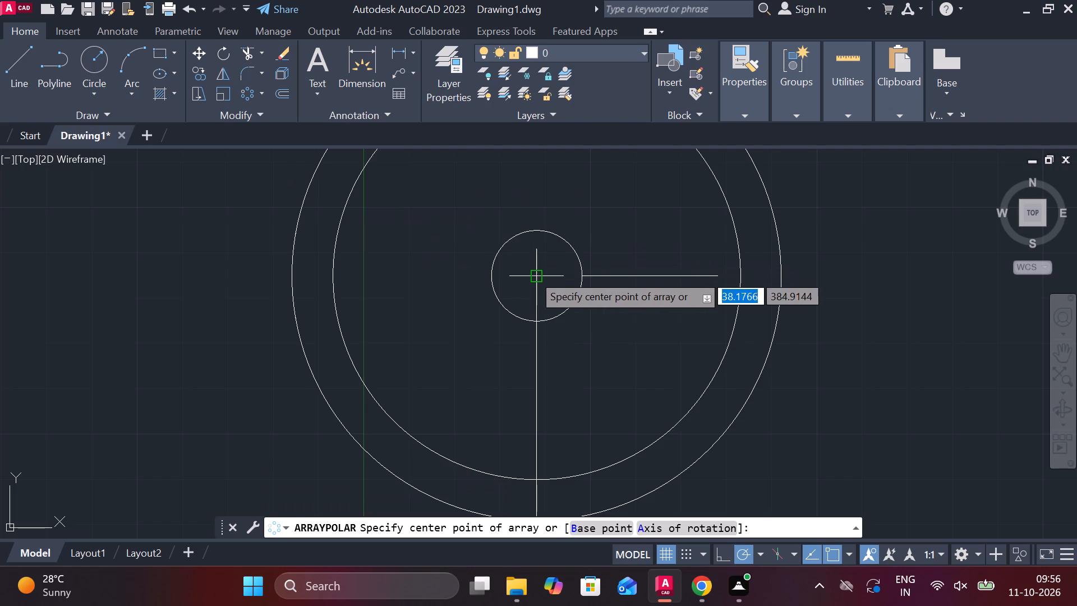
left_click(532, 274)
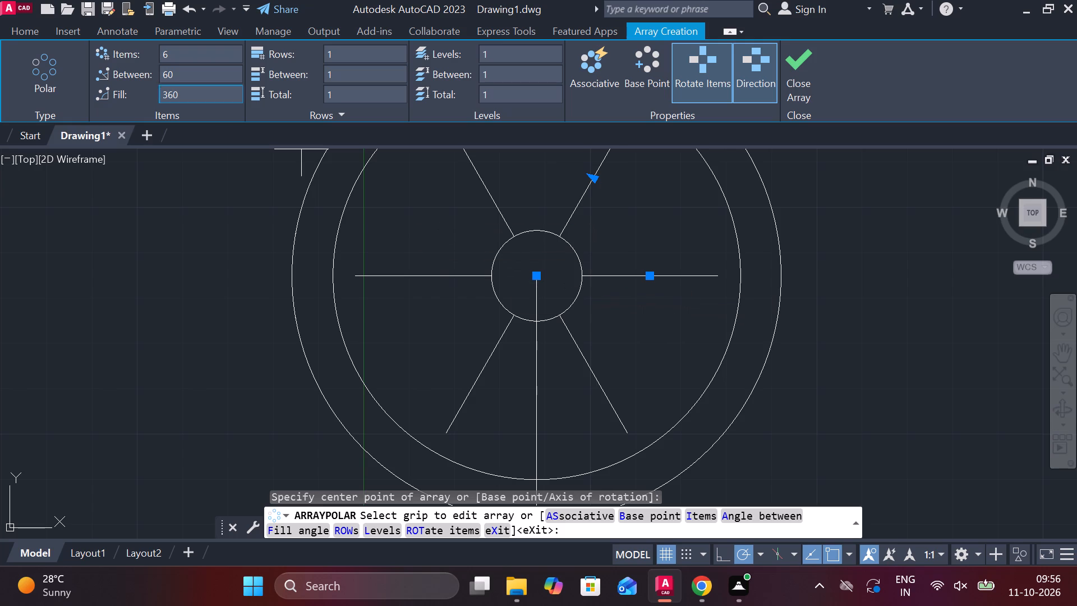
left_click(170, 58)
key("8")
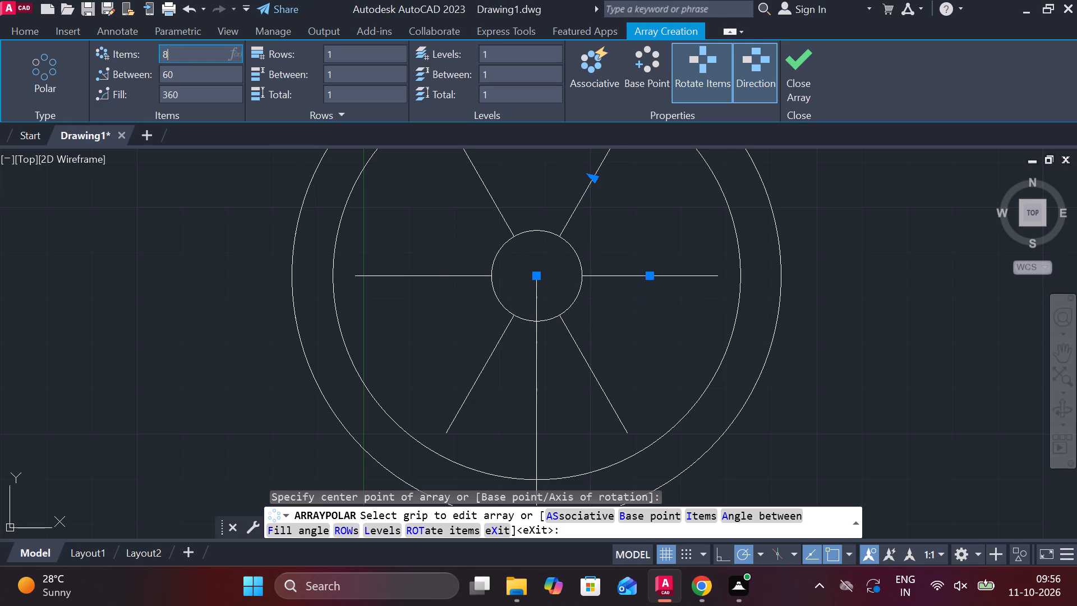
key("Return")
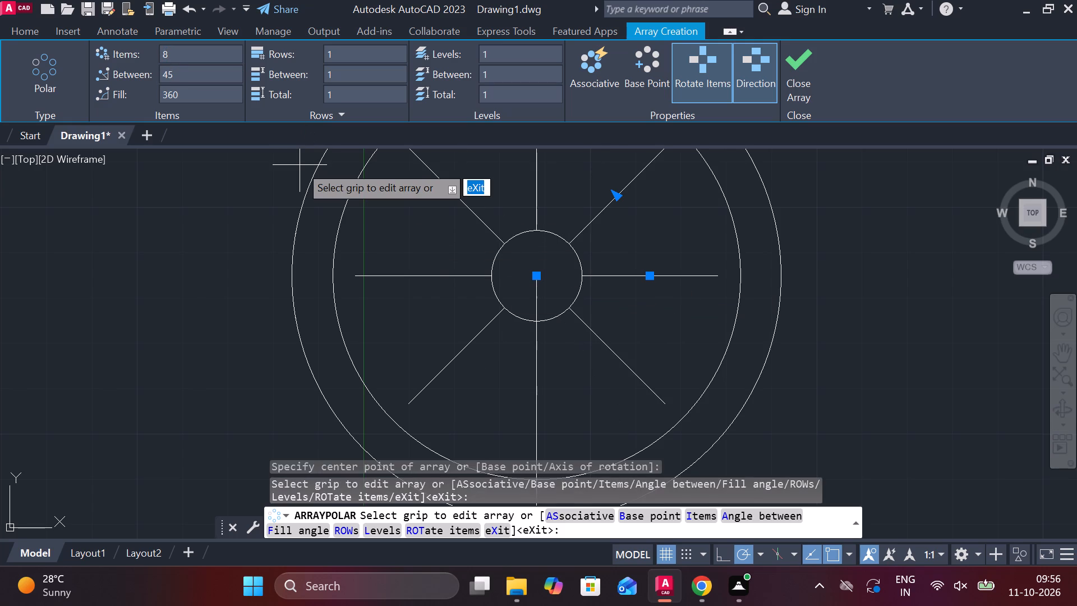
left_click(794, 63)
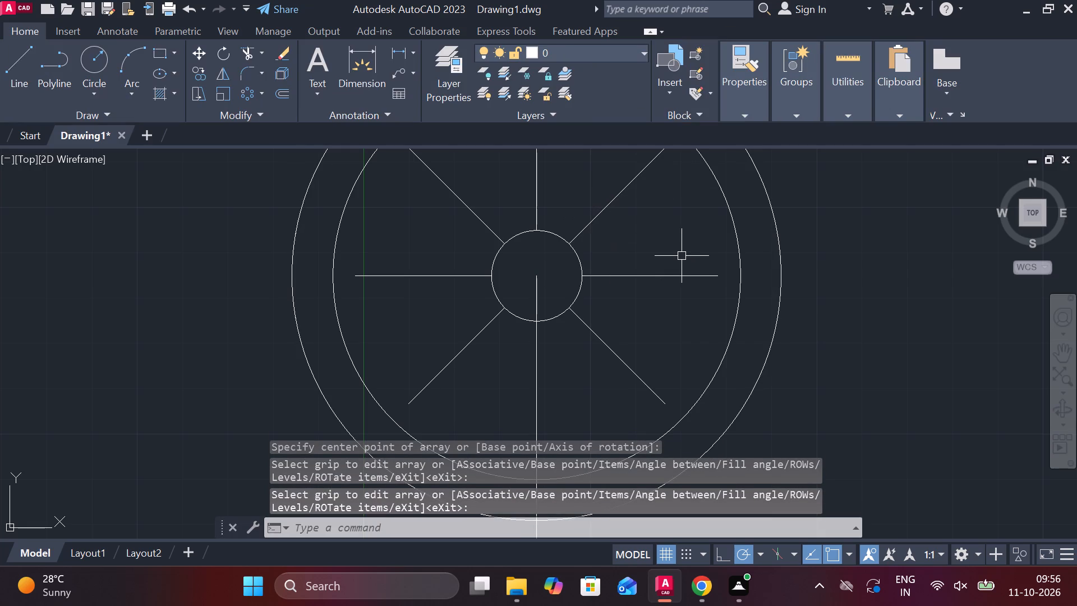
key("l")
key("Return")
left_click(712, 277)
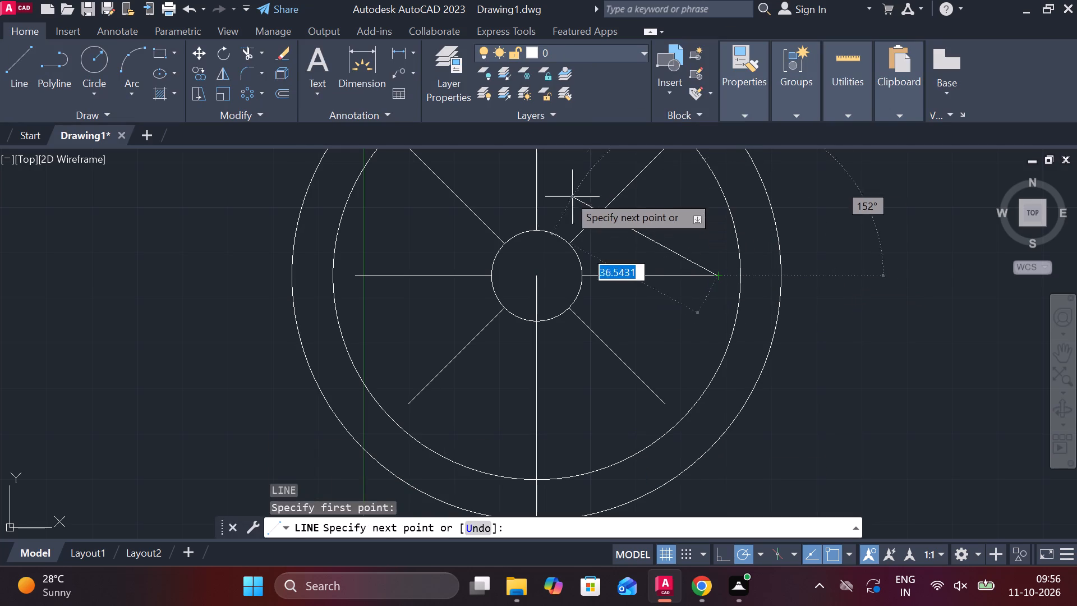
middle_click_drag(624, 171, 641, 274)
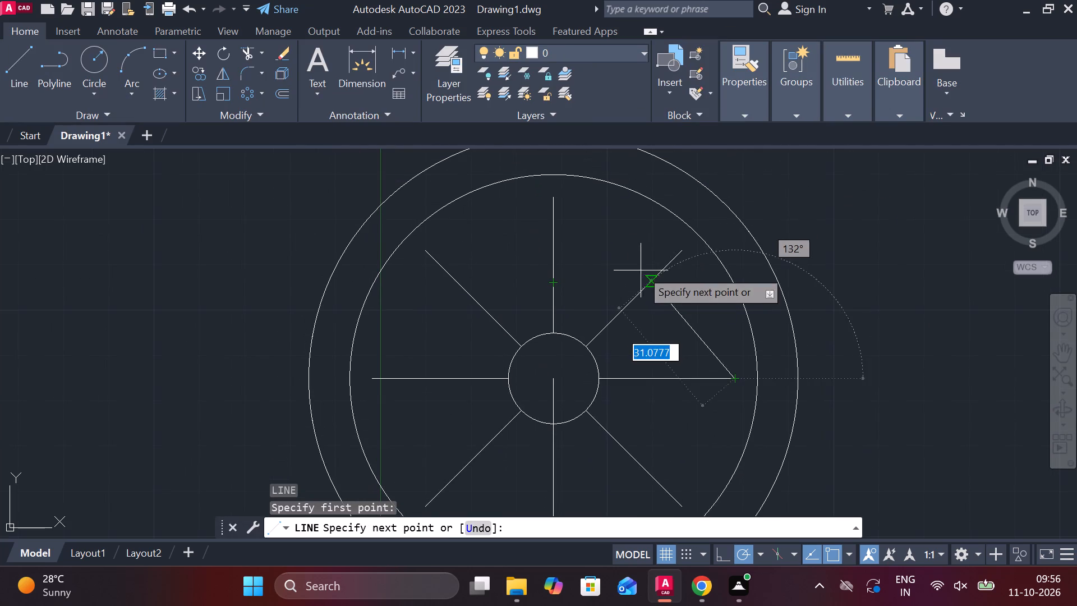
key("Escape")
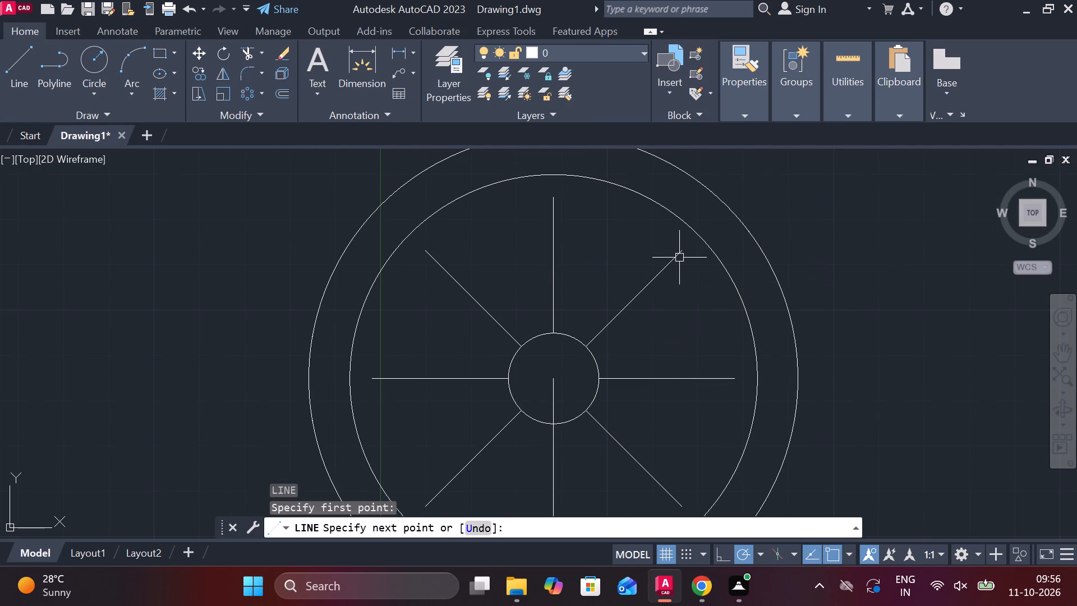
Draw a vertical line from the upper-right spoke's outer end down across the right horizontal spoke, and trim the overshoot below that spoke.
key("space")
left_click(679, 256)
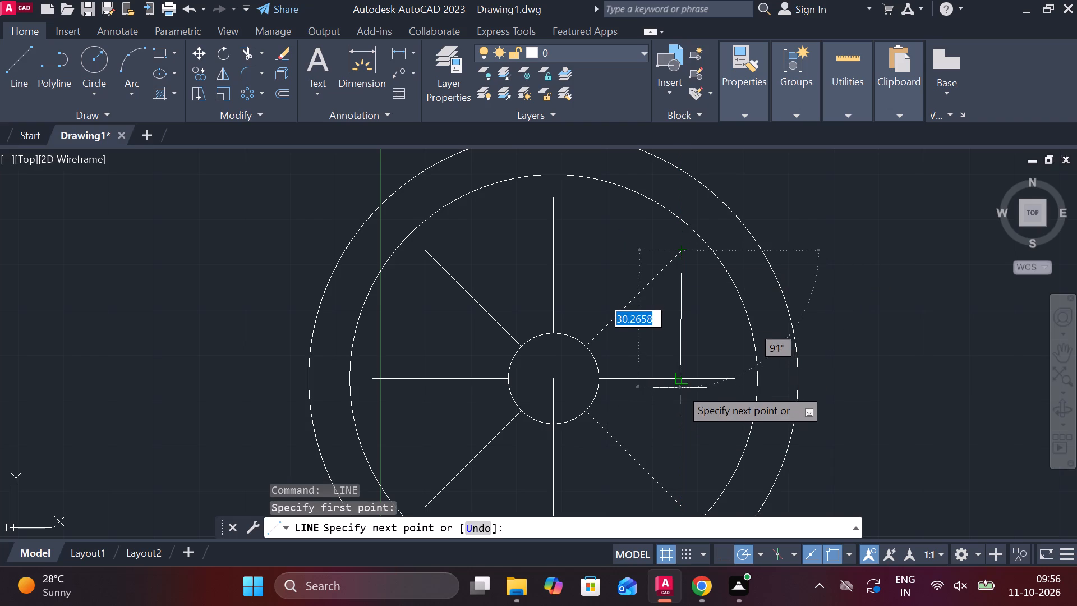
left_click(682, 405)
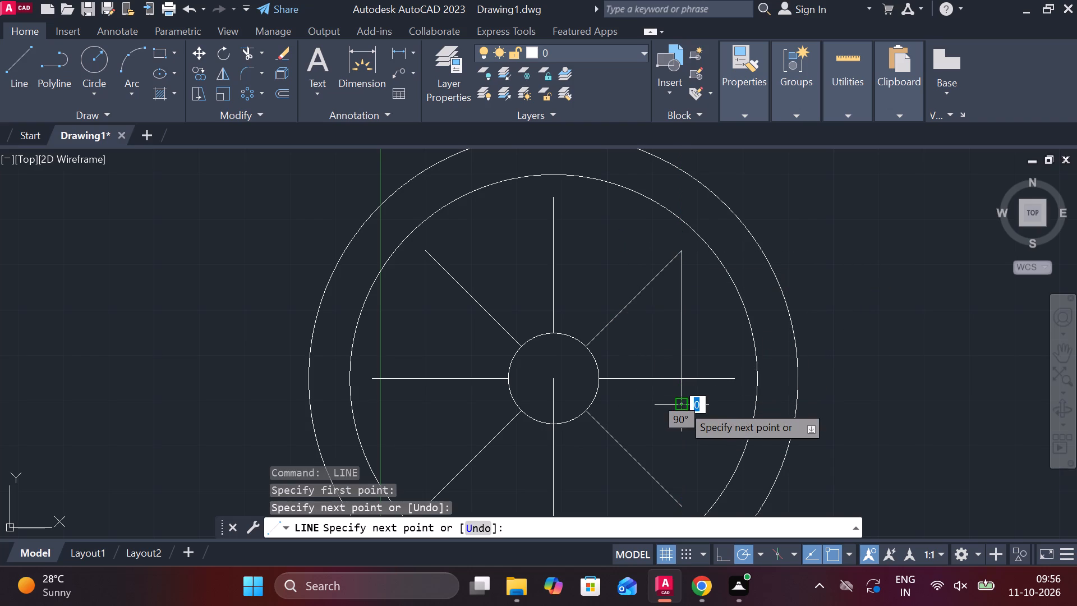
key("Escape")
type("TR")
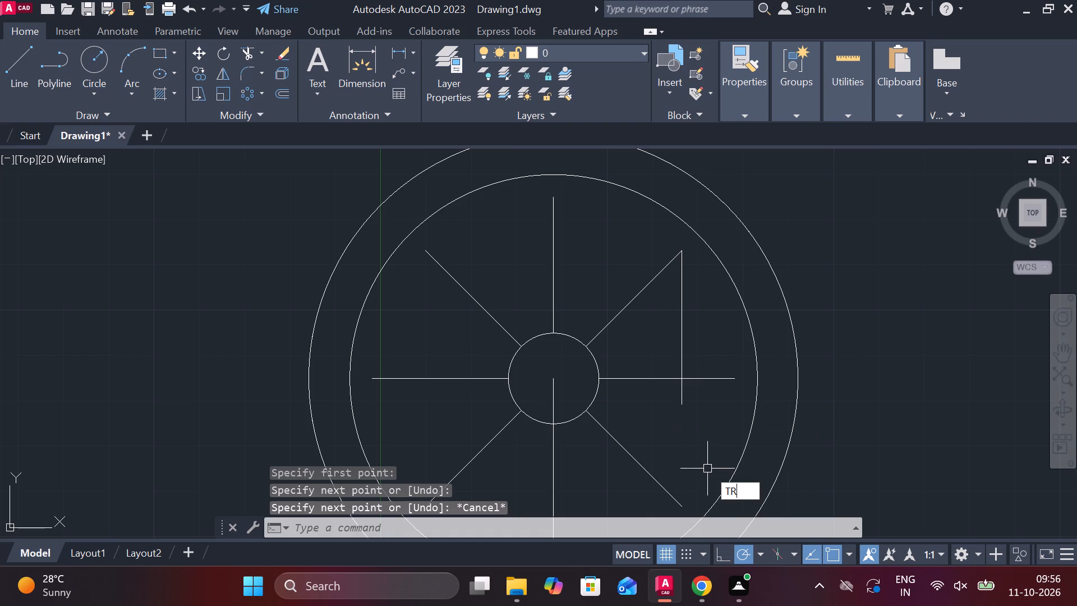
key("space")
left_click(684, 403)
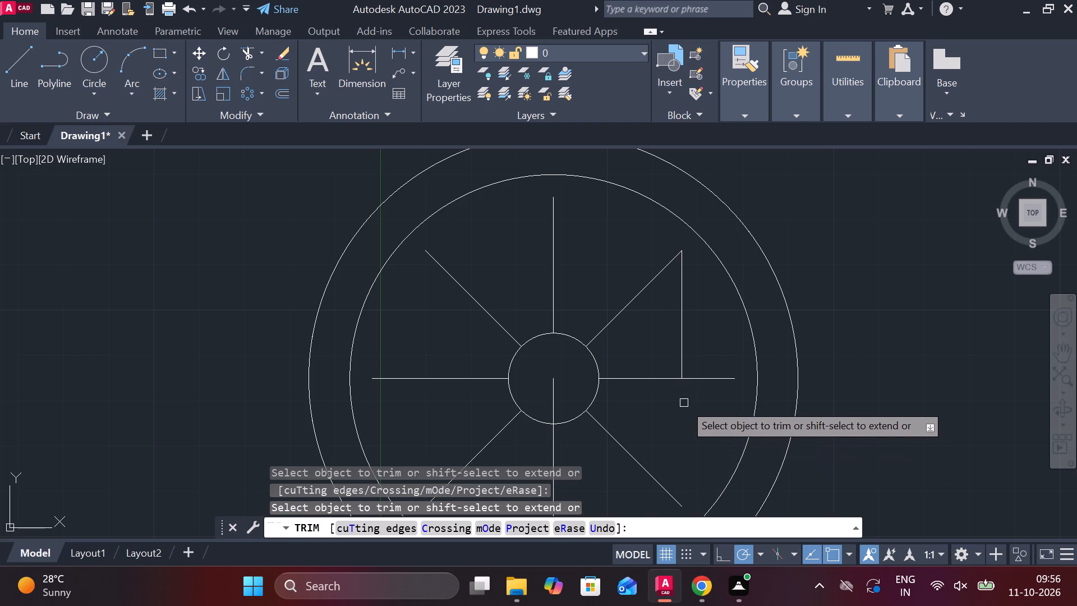
key("Escape")
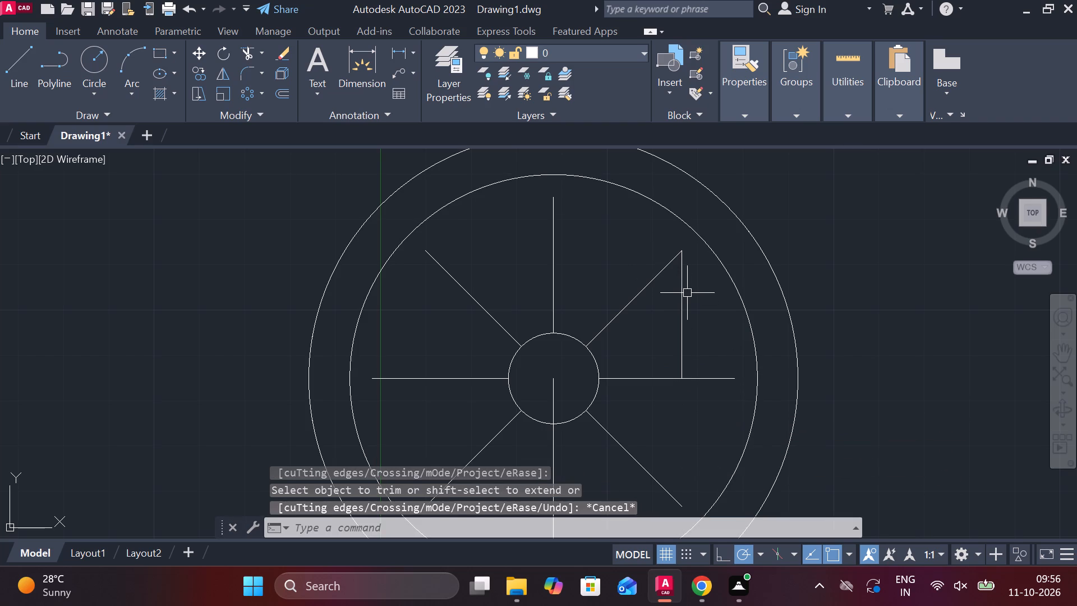
Draw a line about 37 long at 225 degrees from the right horizontal spoke's outer end across the lower-right spoke.
key("l")
key("Return")
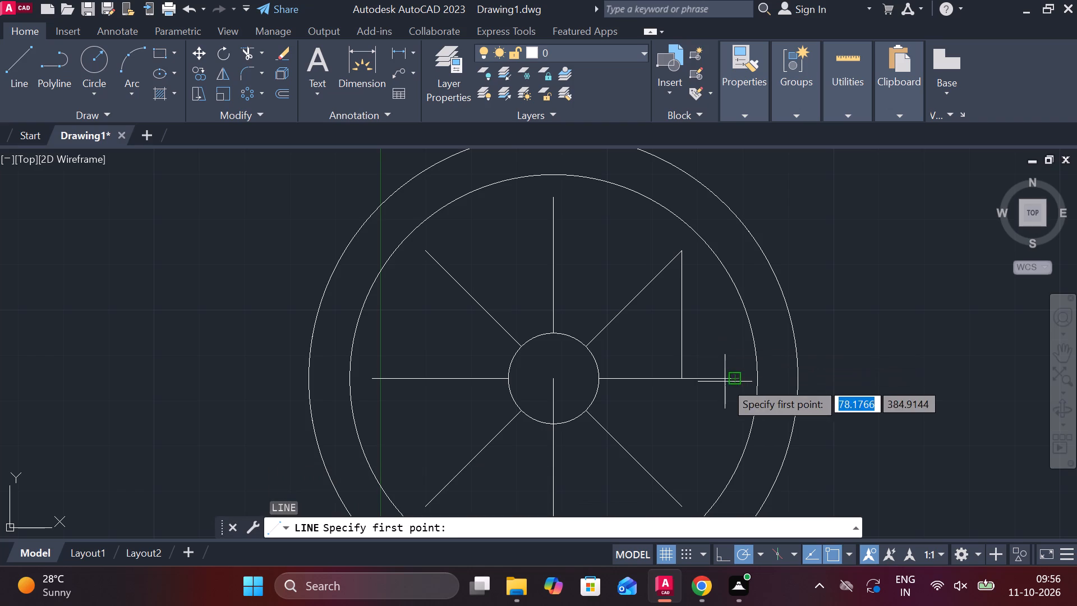
left_click(731, 382)
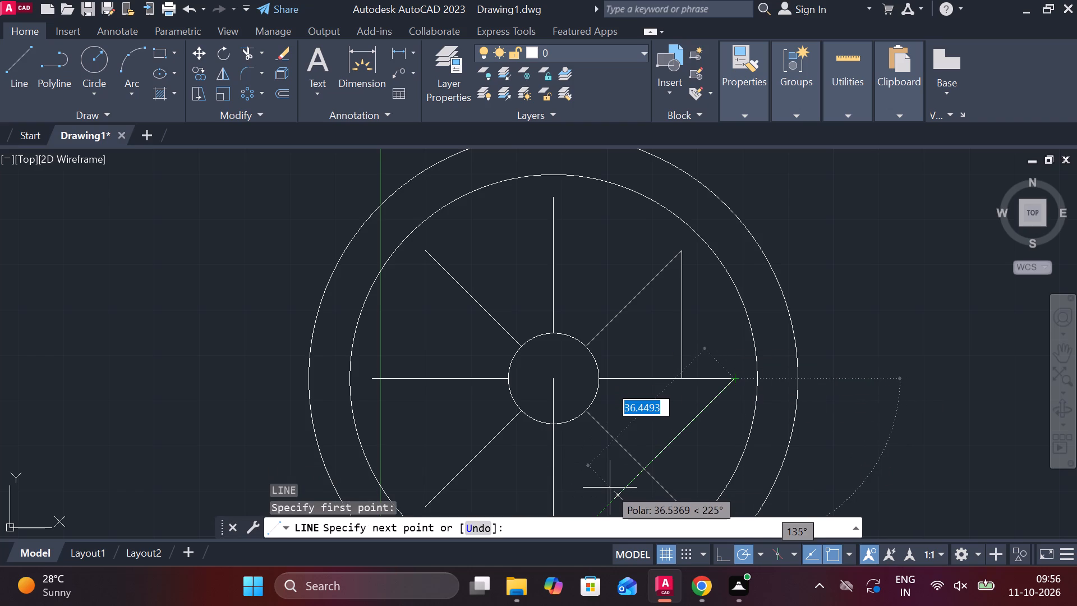
middle_click_drag(610, 488, 609, 442)
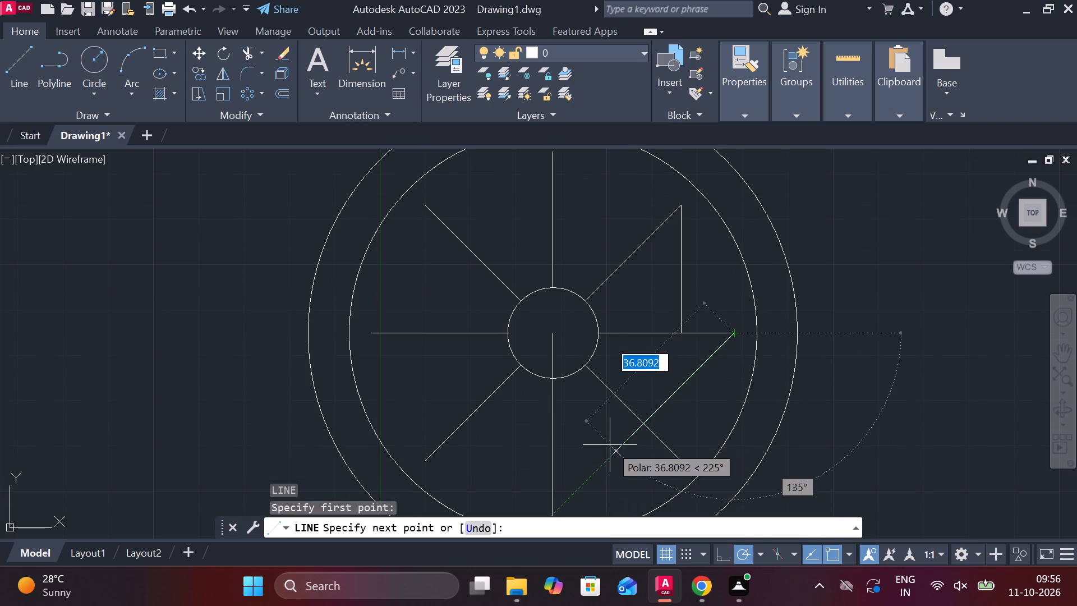
left_click(610, 445)
key("Escape")
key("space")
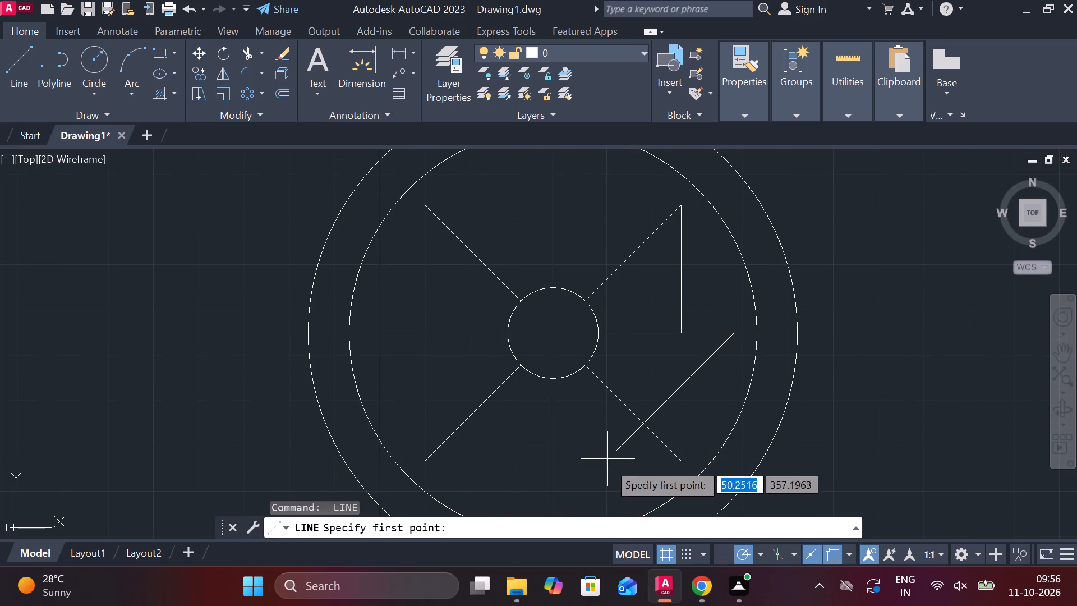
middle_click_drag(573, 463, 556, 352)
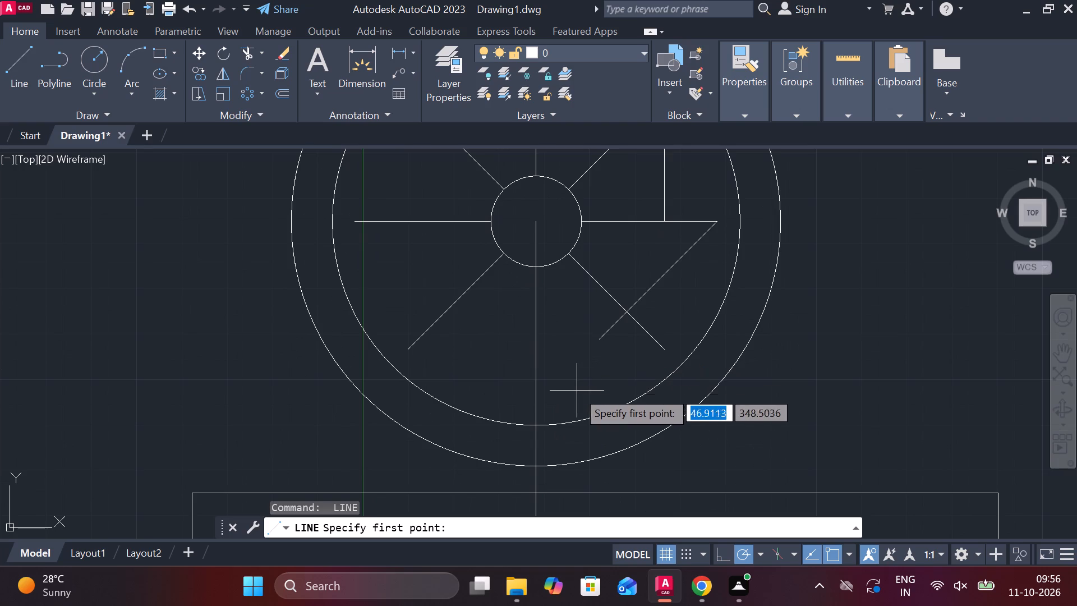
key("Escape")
Erase the long vertical line running from the circles' centre down to the base.
left_click(536, 487)
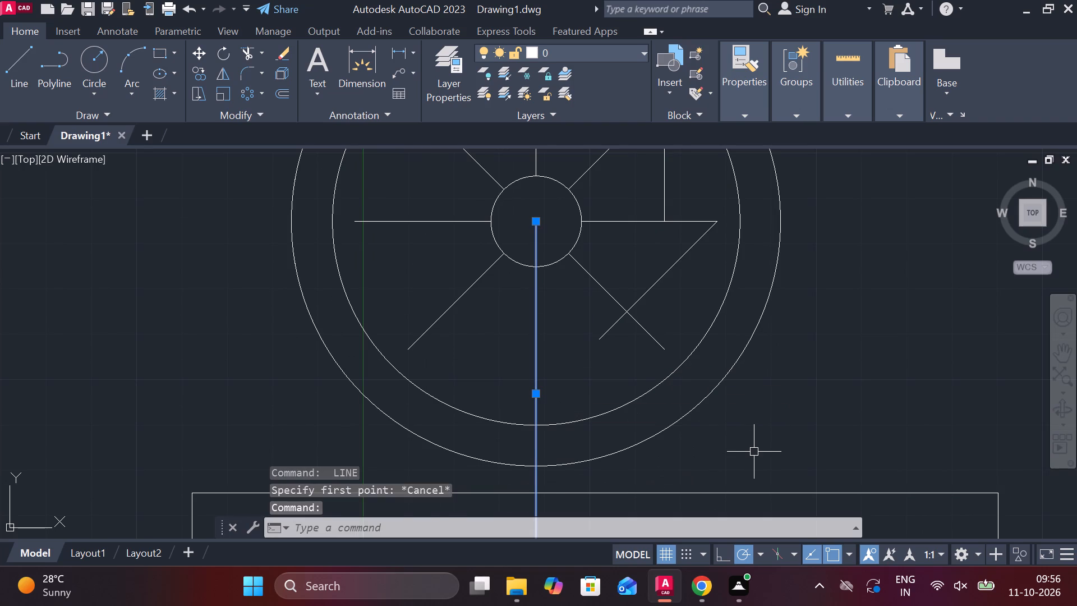
type("E")
key("space")
Draw a horizontal line about 40 long leftward from the lower-right spoke's outer end across the bottom spoke.
key("l")
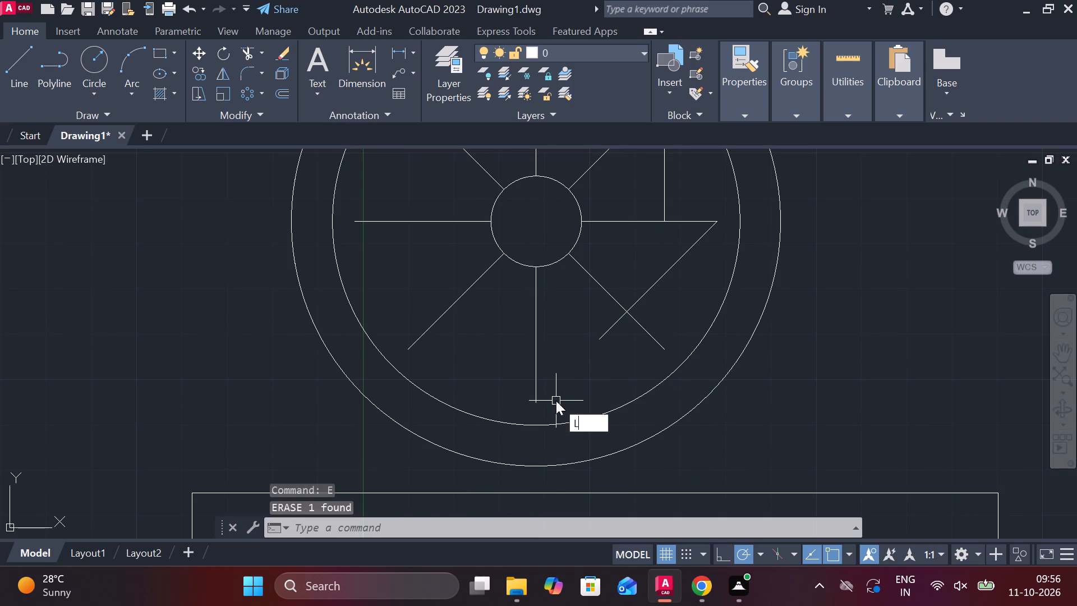
key("Return")
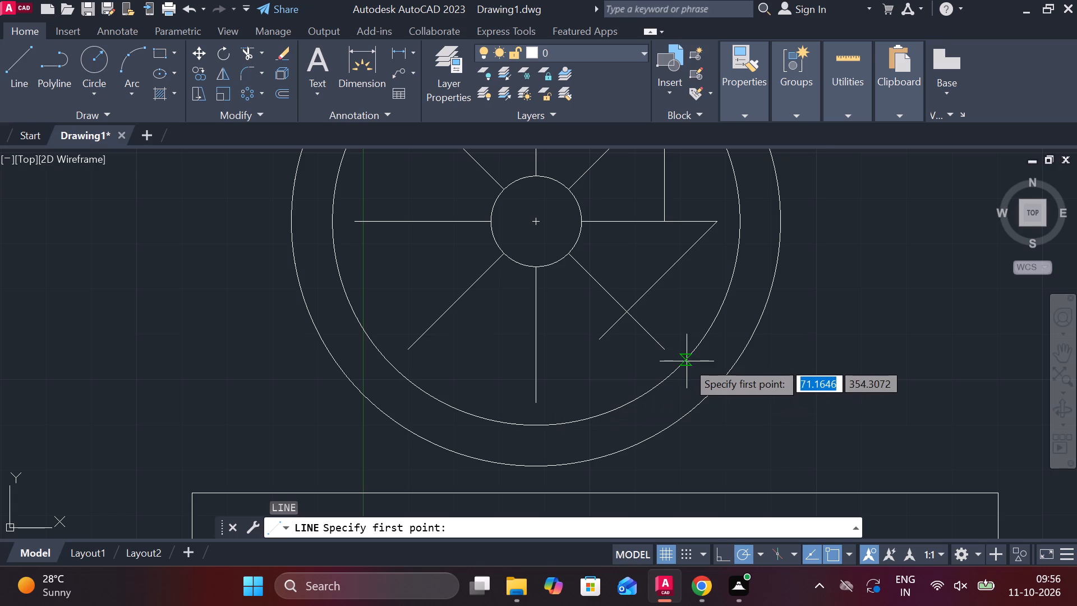
left_click(670, 355)
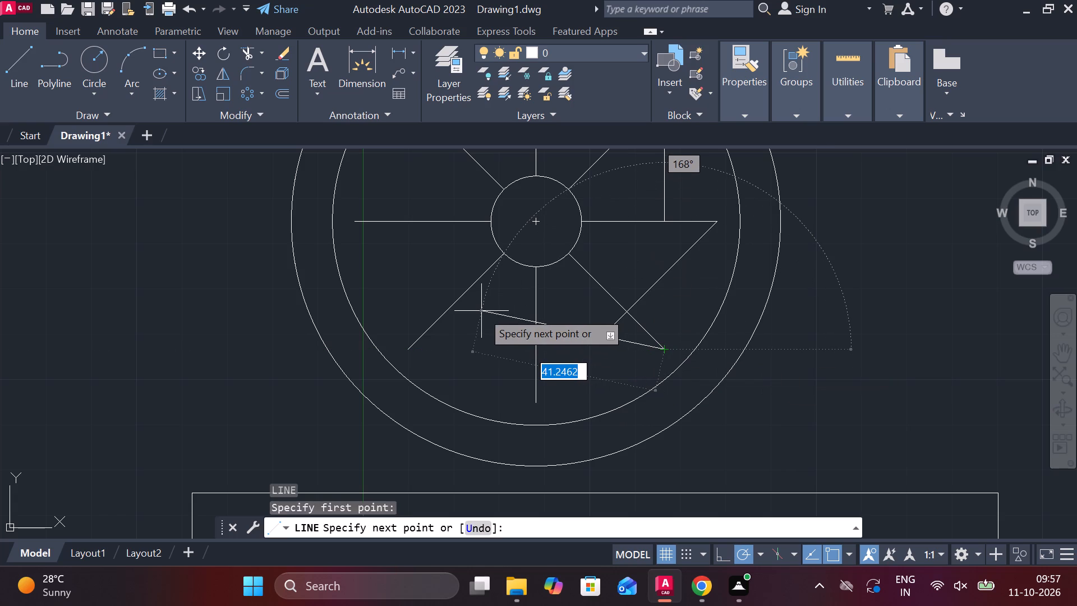
left_click(484, 347)
key("Escape")
Draw a 45-degree diagonal line from the bottom spoke's outer end up and left across the lower-left spoke.
key("space")
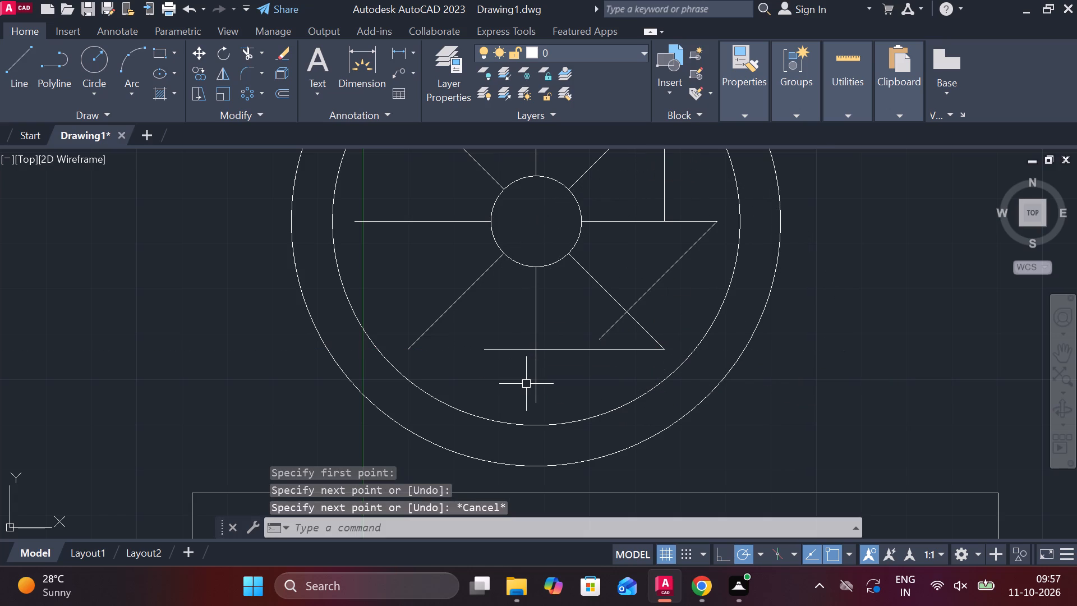
left_click(540, 406)
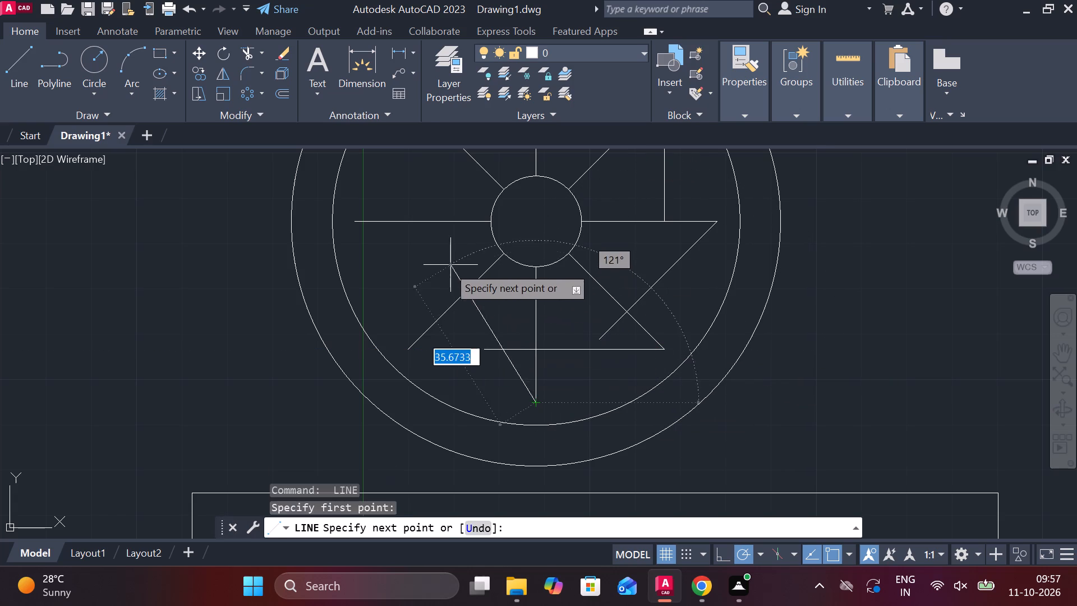
left_click(414, 279)
key("Escape")
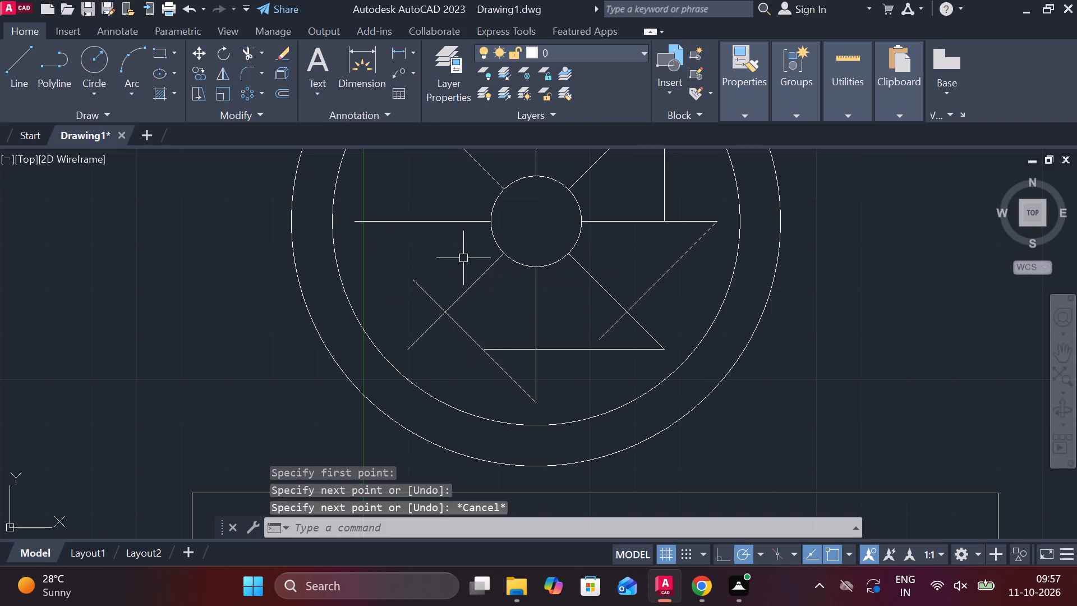
Draw a vertical line about 38 long upward from the lower-left spoke's outer end across the left horizontal spoke.
middle_click_drag(468, 259, 555, 316)
key("space")
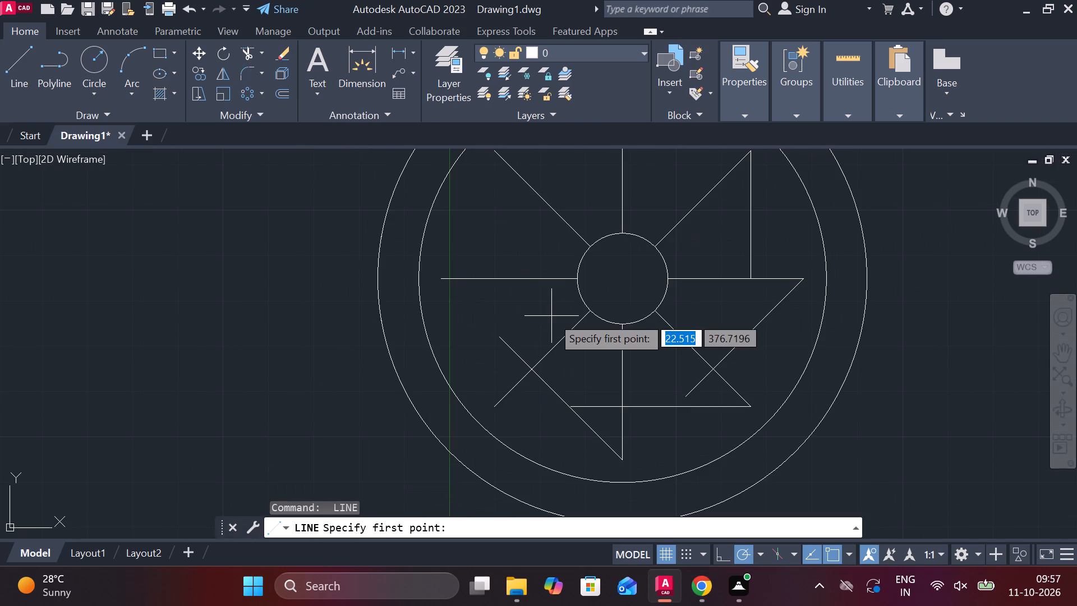
left_click(498, 402)
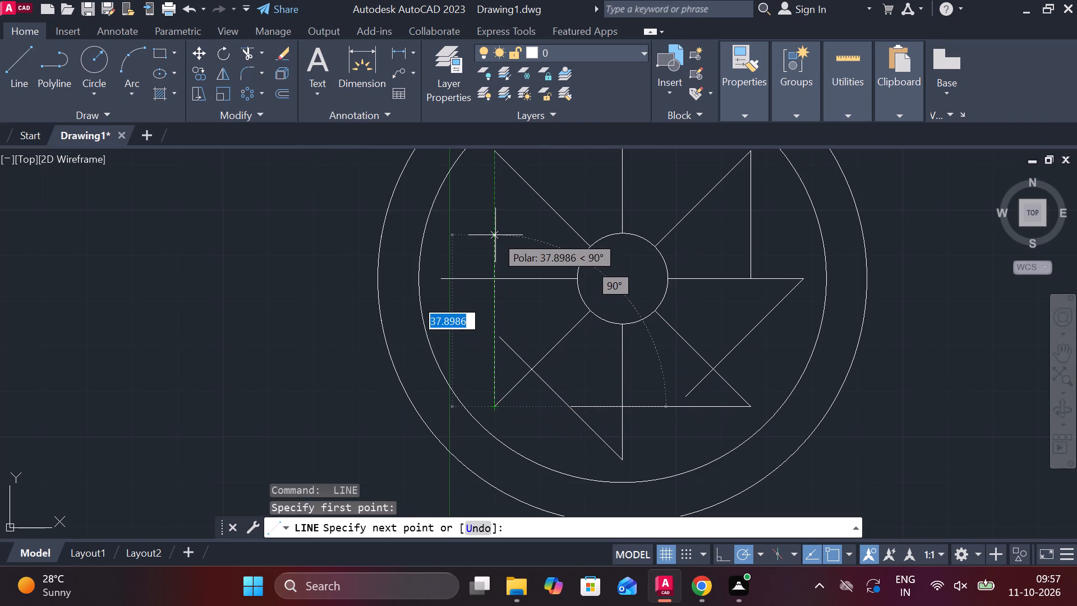
left_click(495, 235)
key("Escape")
Trim the overshooting ends of the four blade lines past the lower-right, bottom, lower-left and left spokes.
type("TR")
key("space")
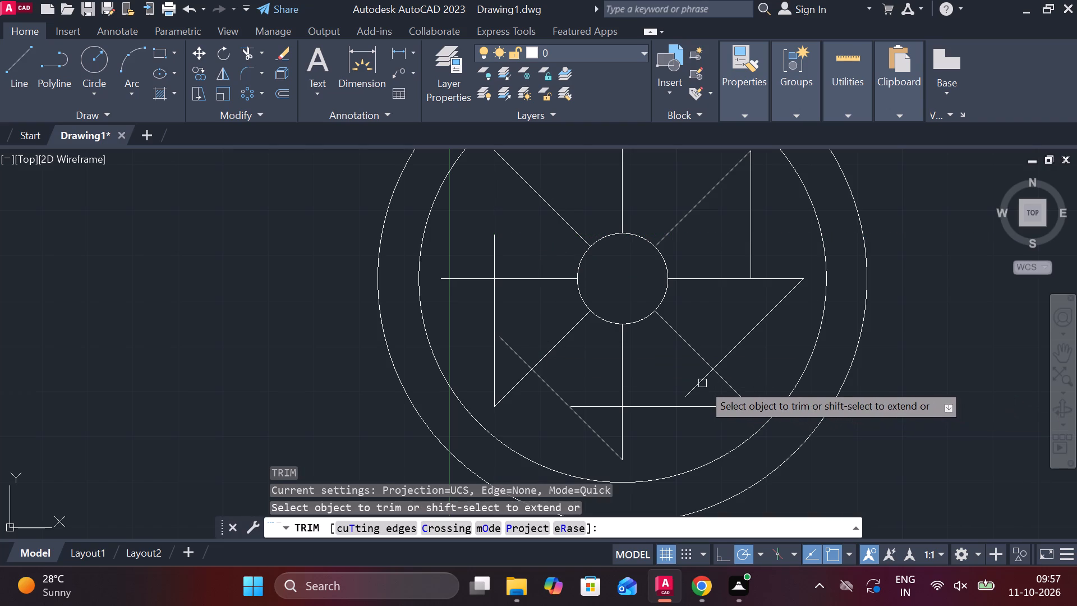
left_click(698, 380)
left_click(608, 410)
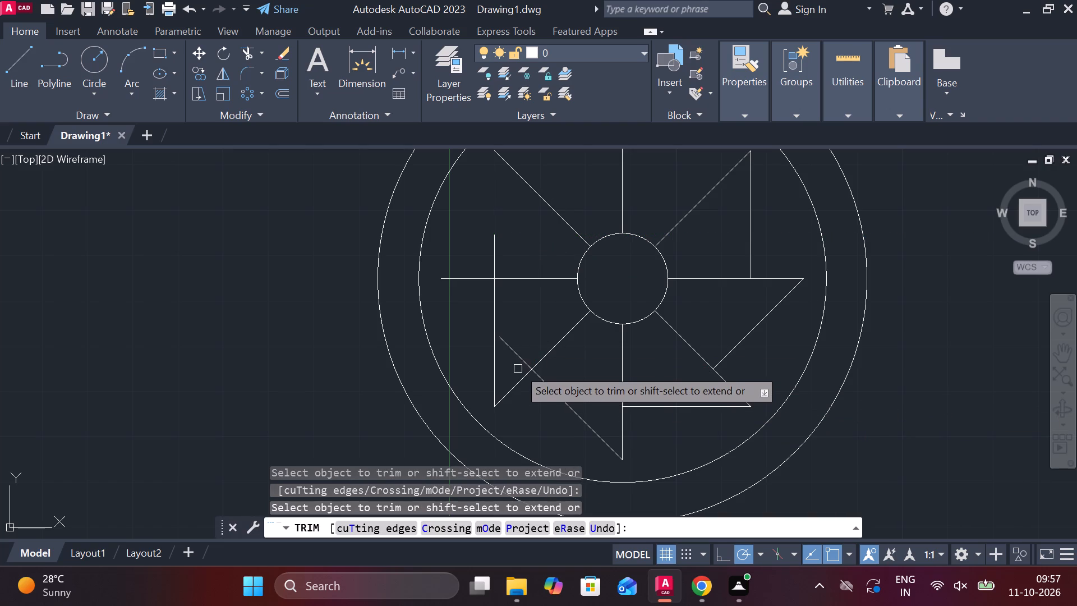
left_click(518, 362)
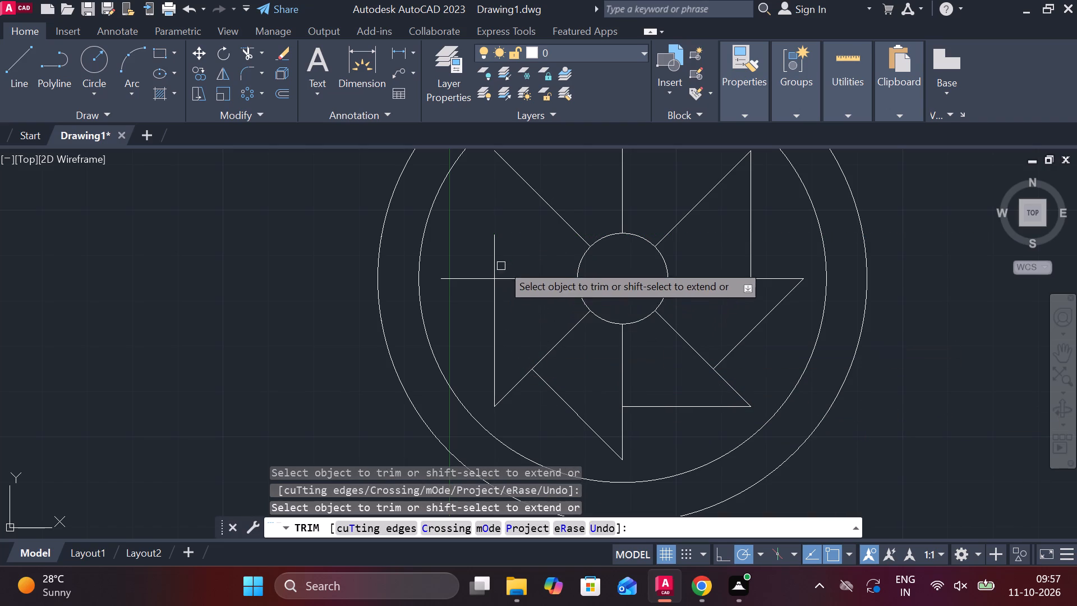
left_click(496, 247)
key("Escape")
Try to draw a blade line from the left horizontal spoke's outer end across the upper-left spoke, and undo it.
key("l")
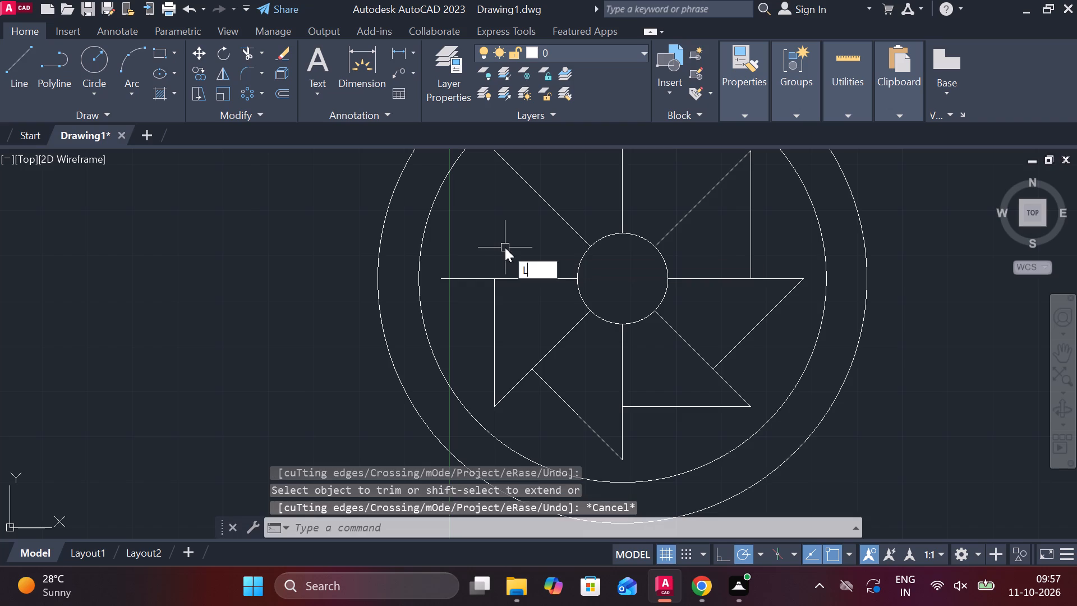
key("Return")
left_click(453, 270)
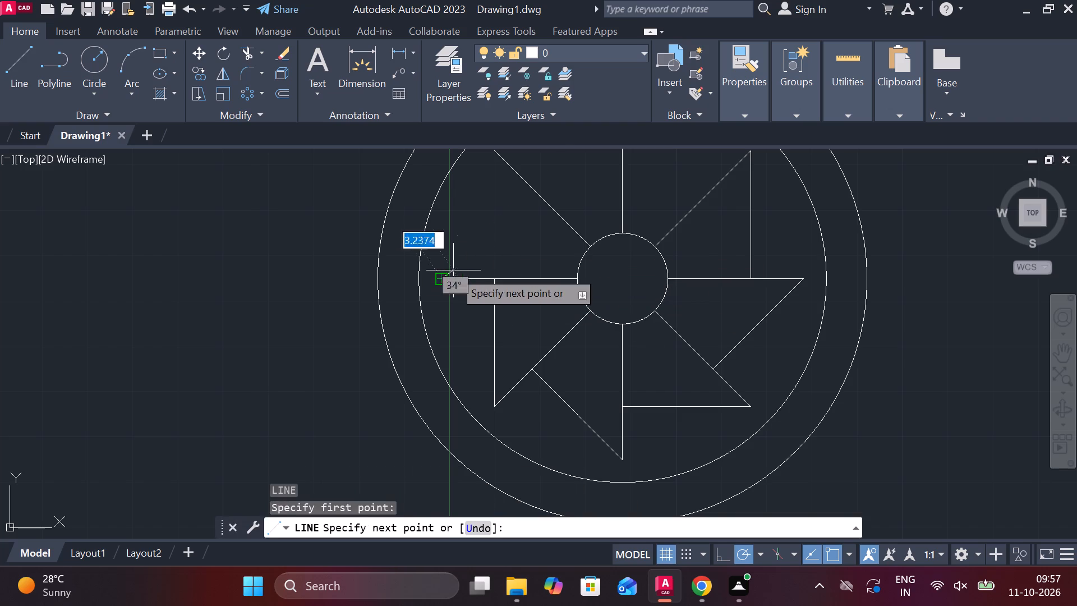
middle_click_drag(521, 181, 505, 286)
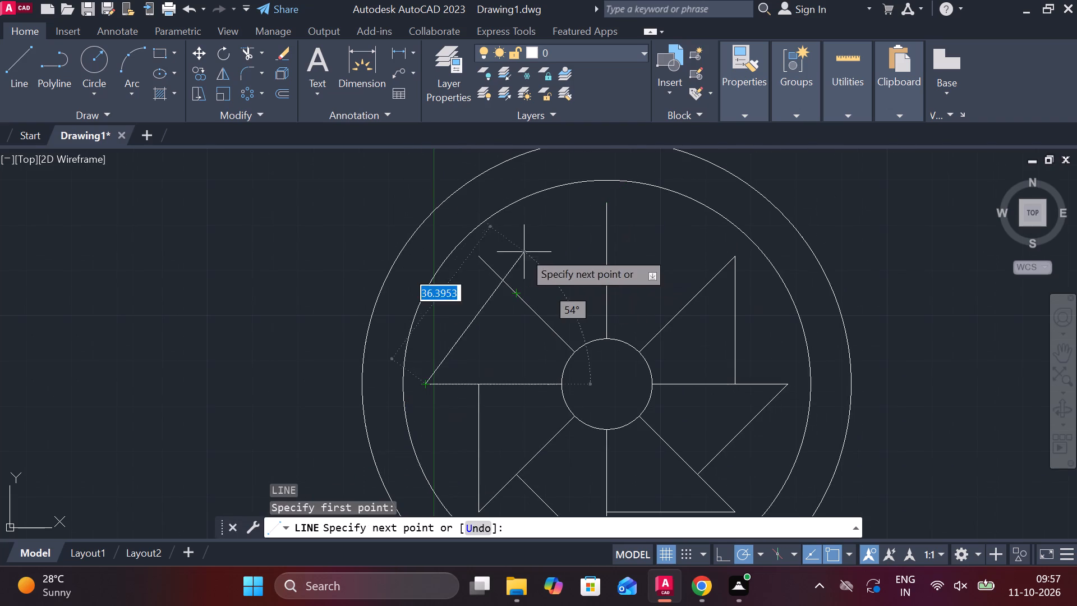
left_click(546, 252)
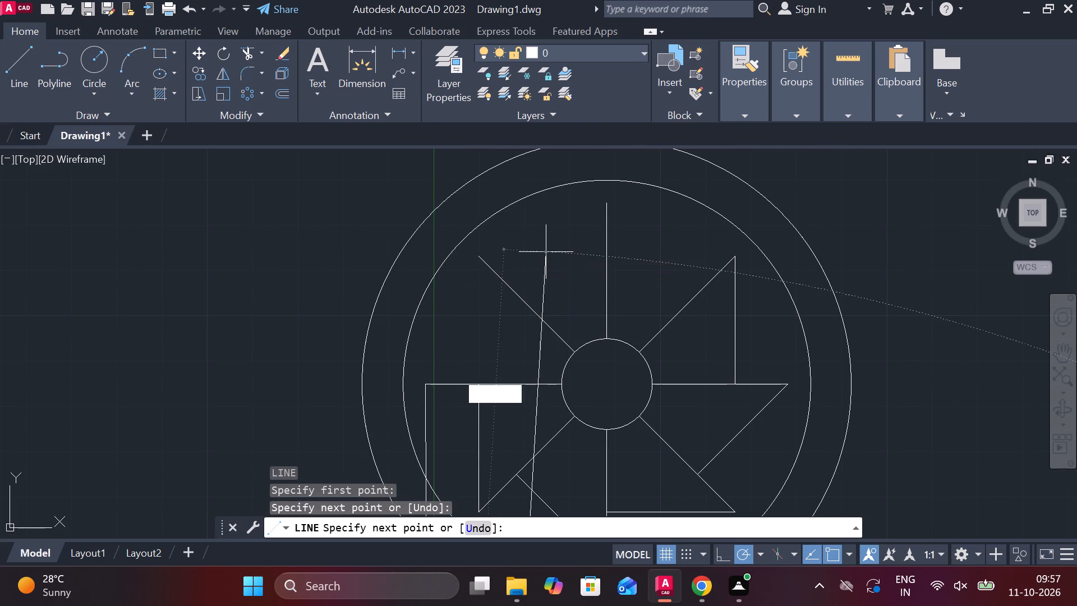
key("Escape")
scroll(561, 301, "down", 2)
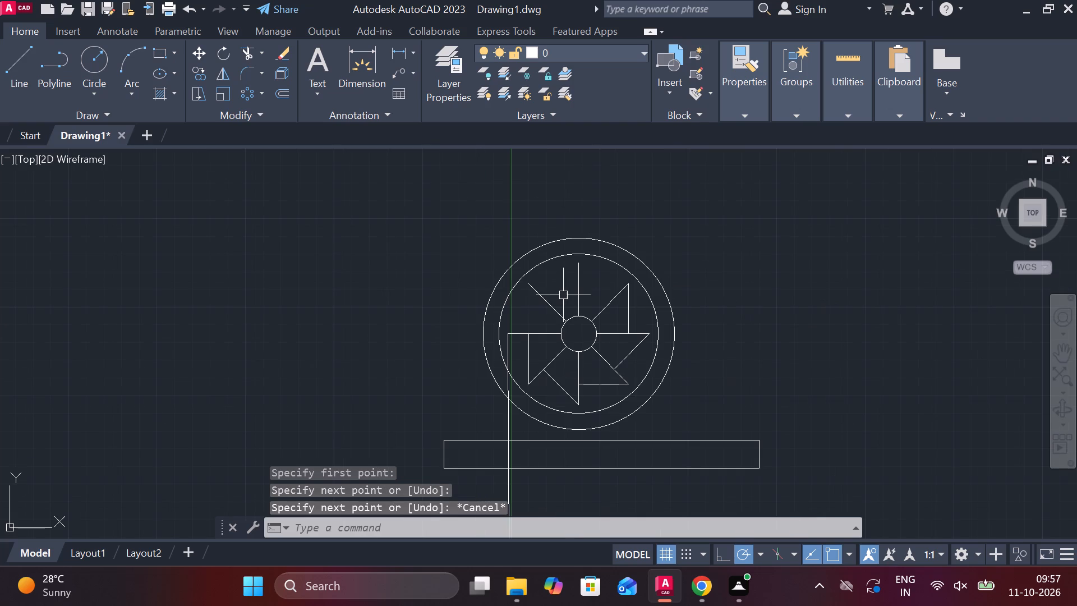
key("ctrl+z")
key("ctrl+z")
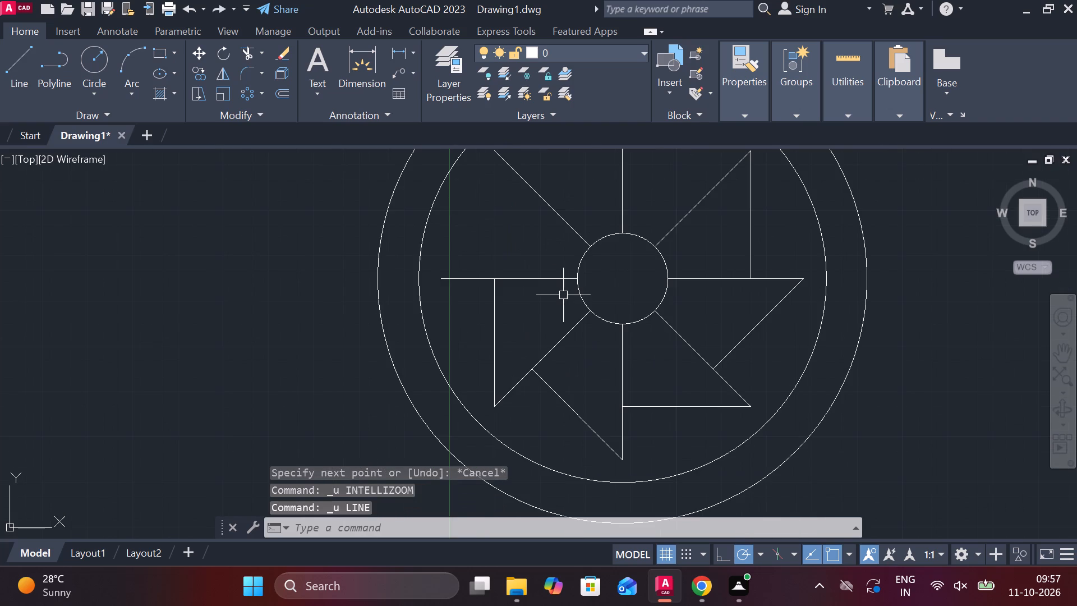
Draw a 45-degree diagonal line about 39 long from the left spoke's outer end up and right across the upper-left spoke.
key("l")
key("Return")
left_click(438, 272)
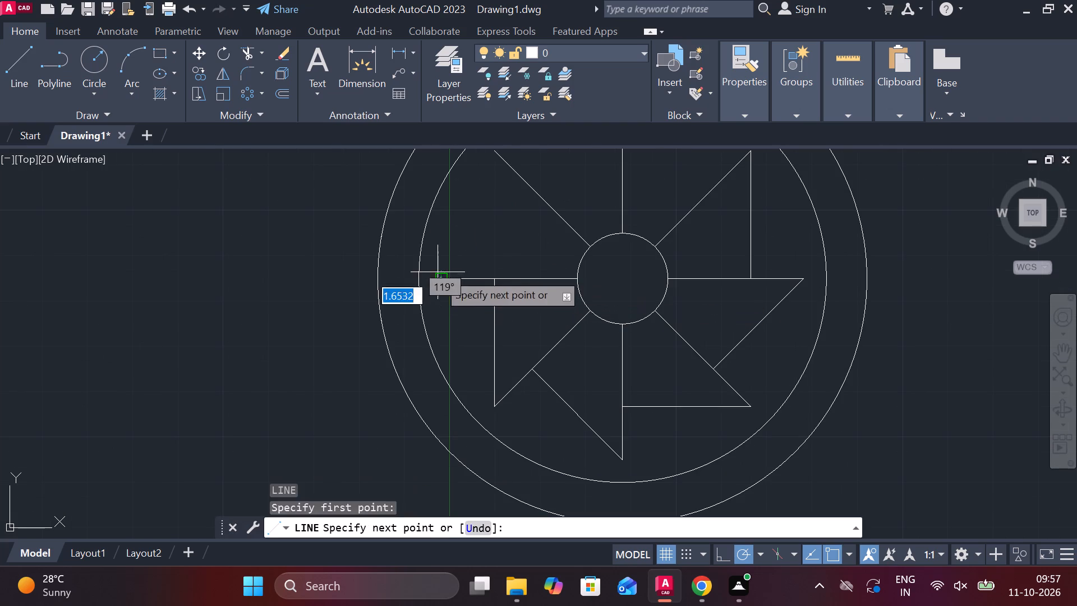
middle_click_drag(525, 189, 476, 310)
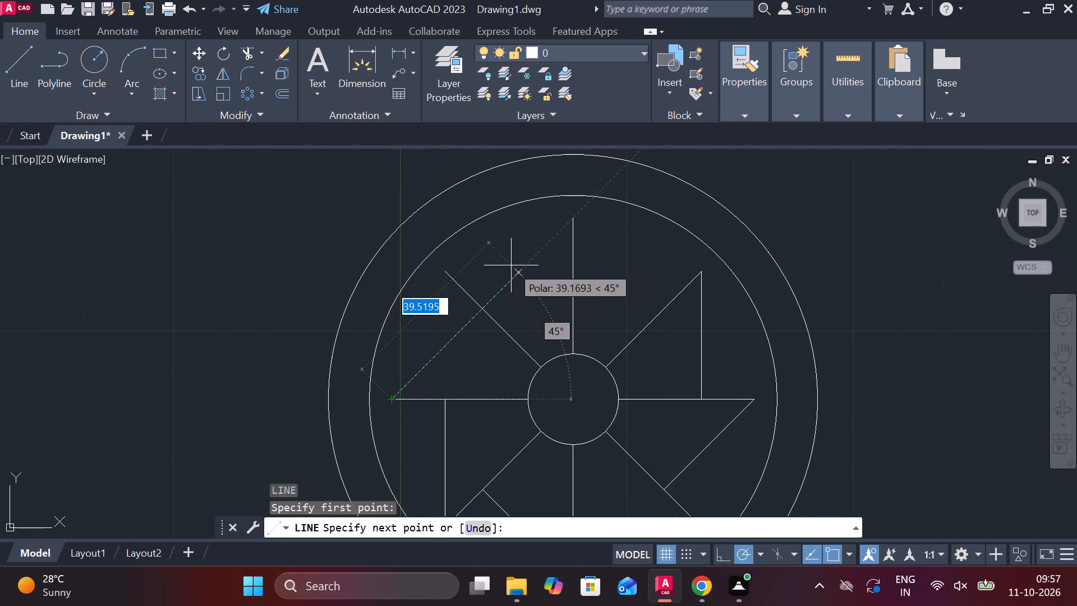
left_click(512, 267)
key("Escape")
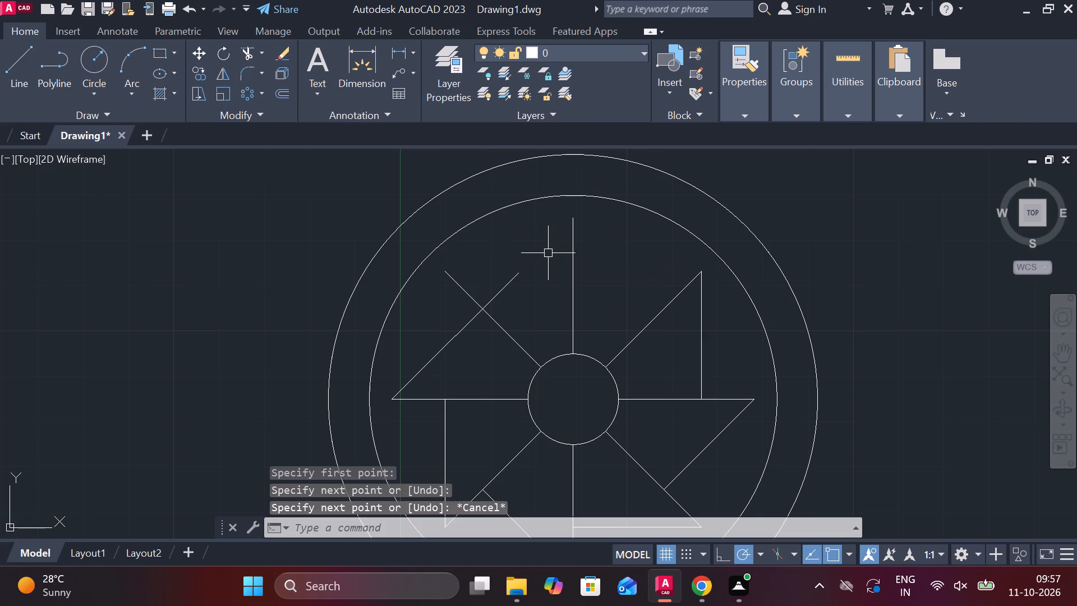
Draw a horizontal line rightward from the upper-left spoke's outer end, extending just across the top vertical spoke.
key("space")
left_click(456, 270)
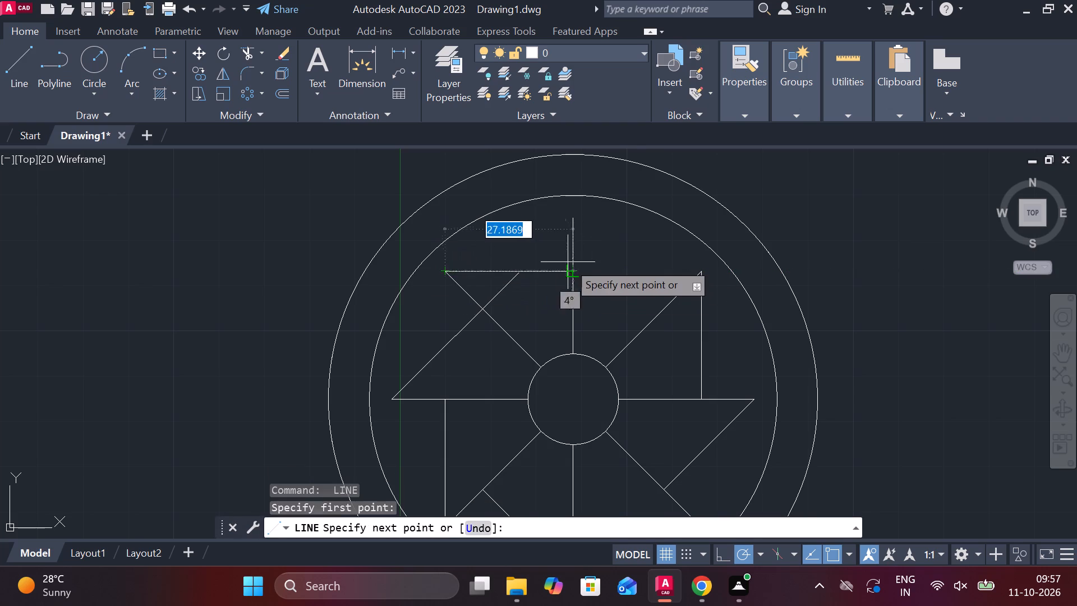
left_click(605, 270)
key("Escape")
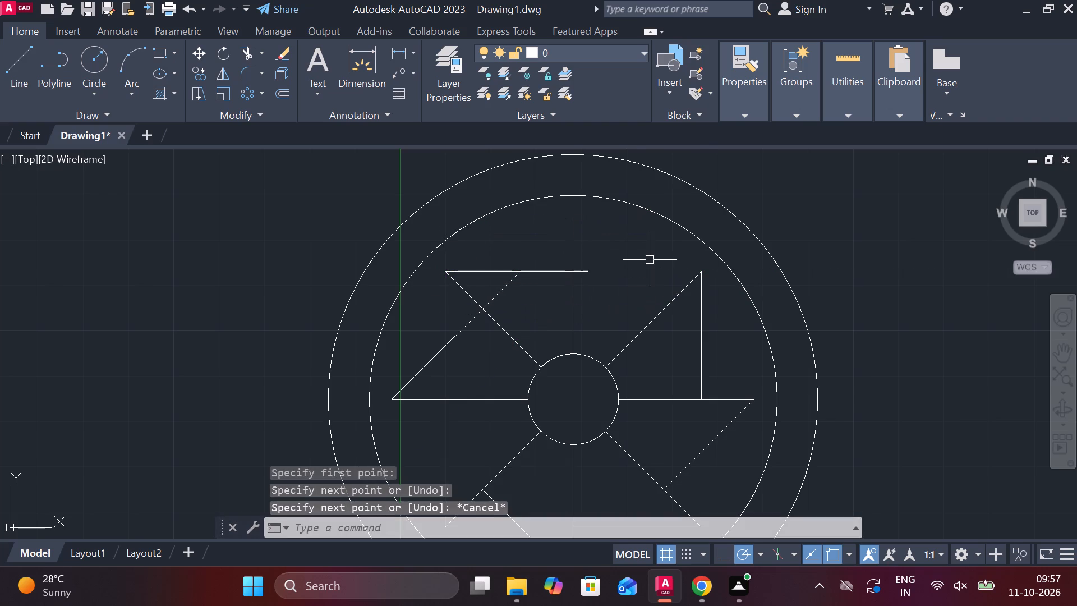
Draw a 45-degree diagonal line about 35 long from the top spoke's outer end down and right across the upper-right spoke.
key("space")
left_click(575, 223)
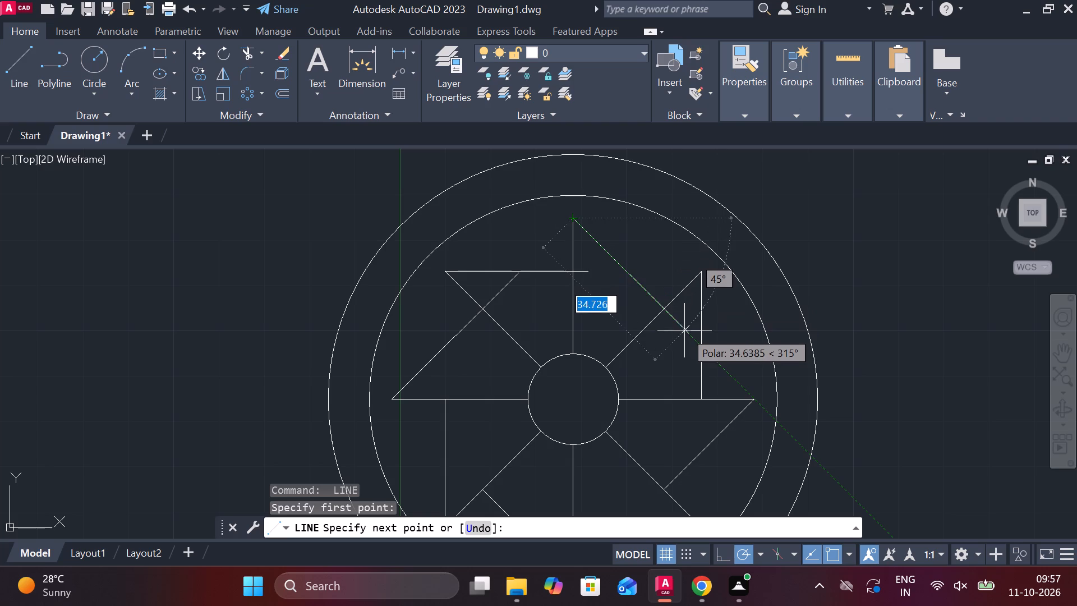
left_click(684, 332)
key("Escape")
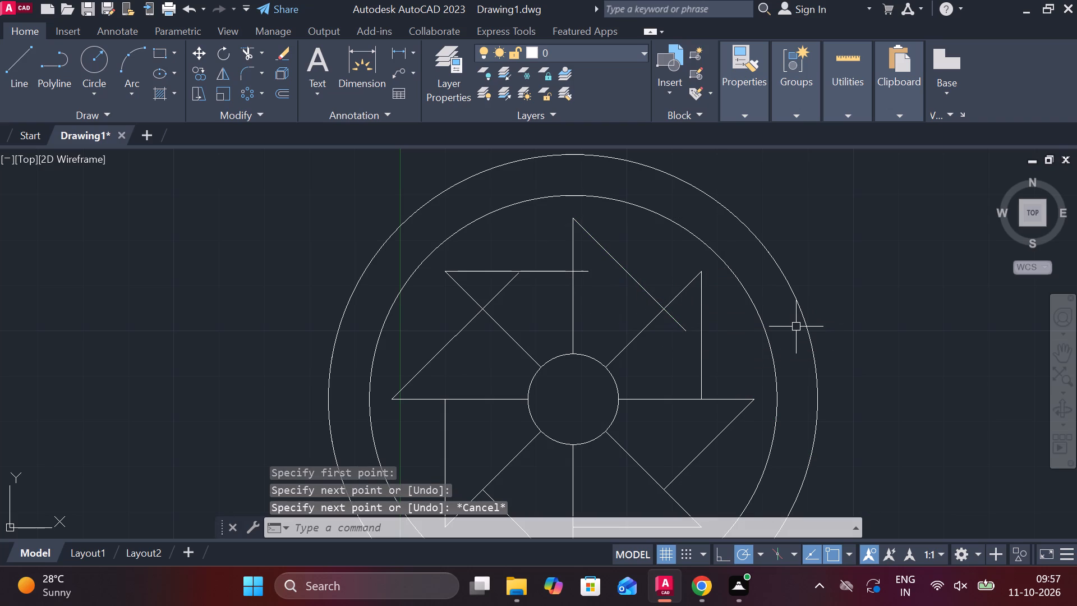
Trim the overshooting ends of the three blade lines past the upper-right, top and upper-left spokes.
type("TR")
key("space")
left_click(676, 324)
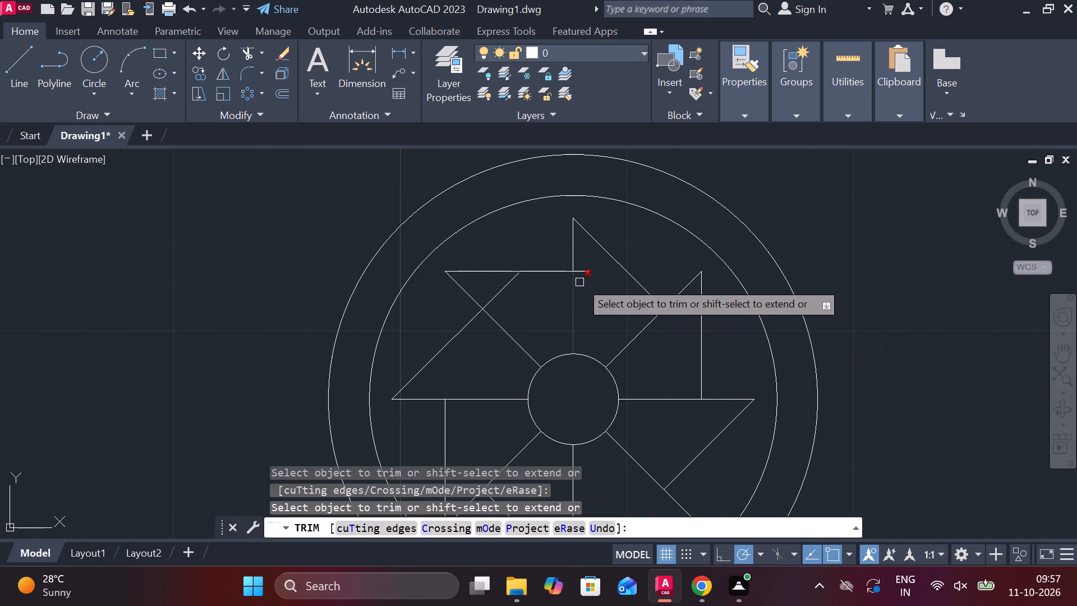
left_click(583, 274)
left_click(512, 286)
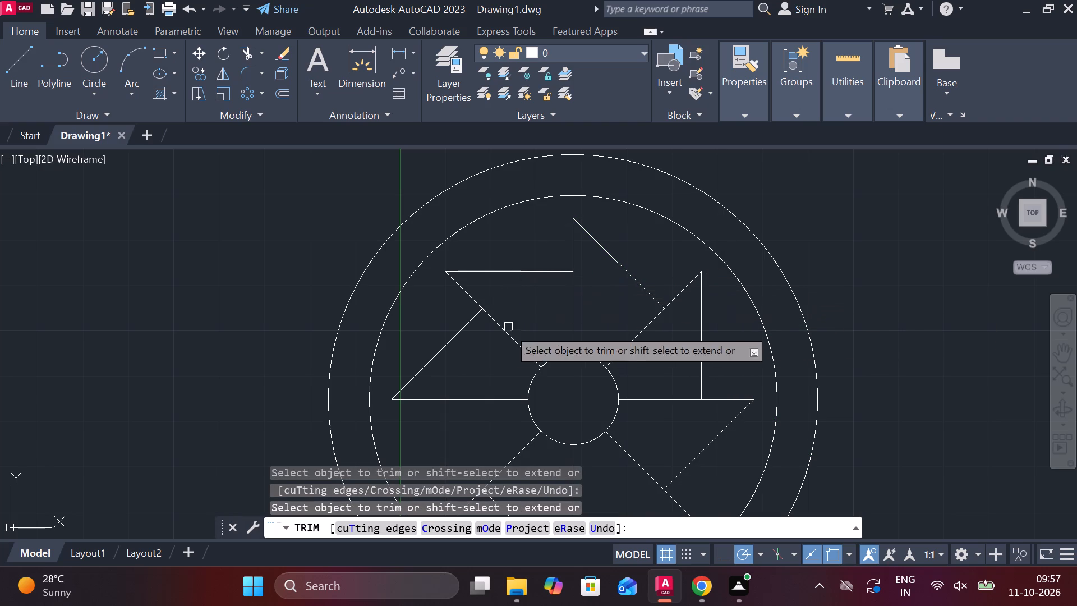
middle_click_drag(485, 420, 505, 296)
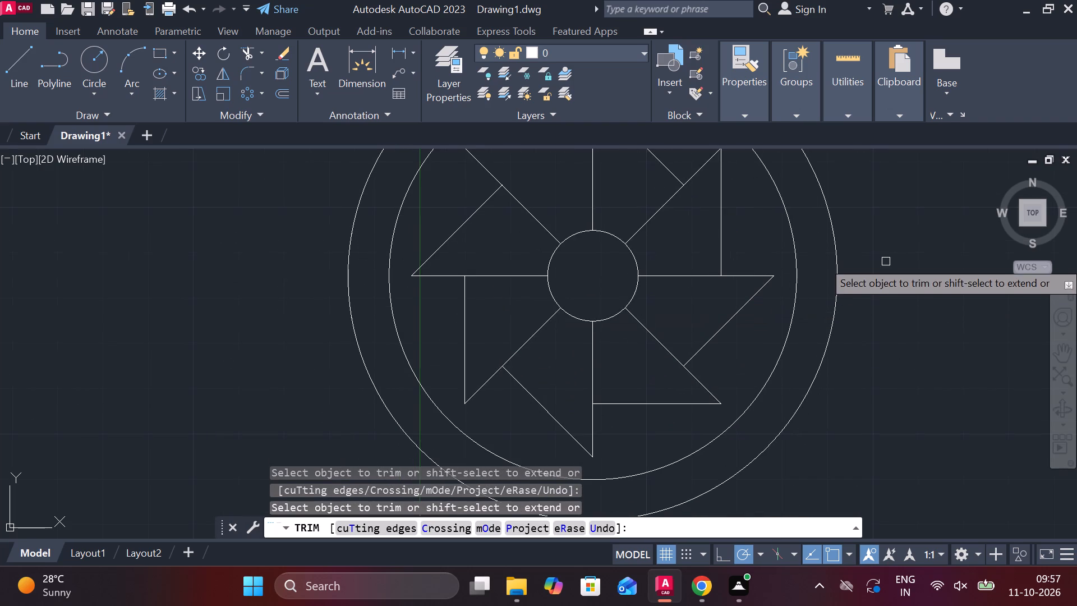
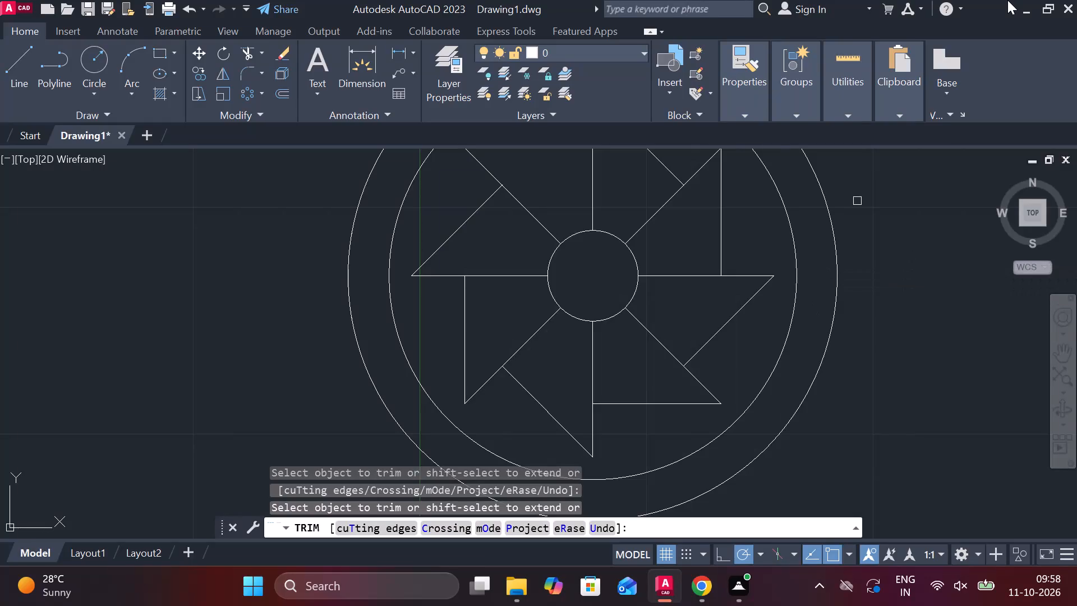
Draw a vertical line straight up from the outer circle's right quadrant, ending well above the circle.
scroll(707, 314, "down", 1)
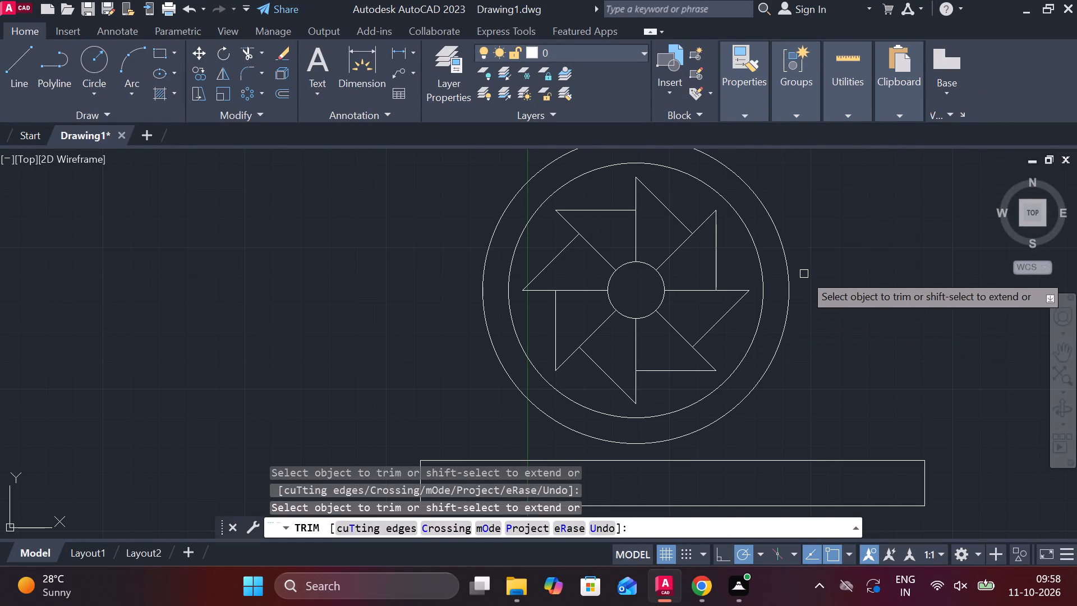
key("Escape")
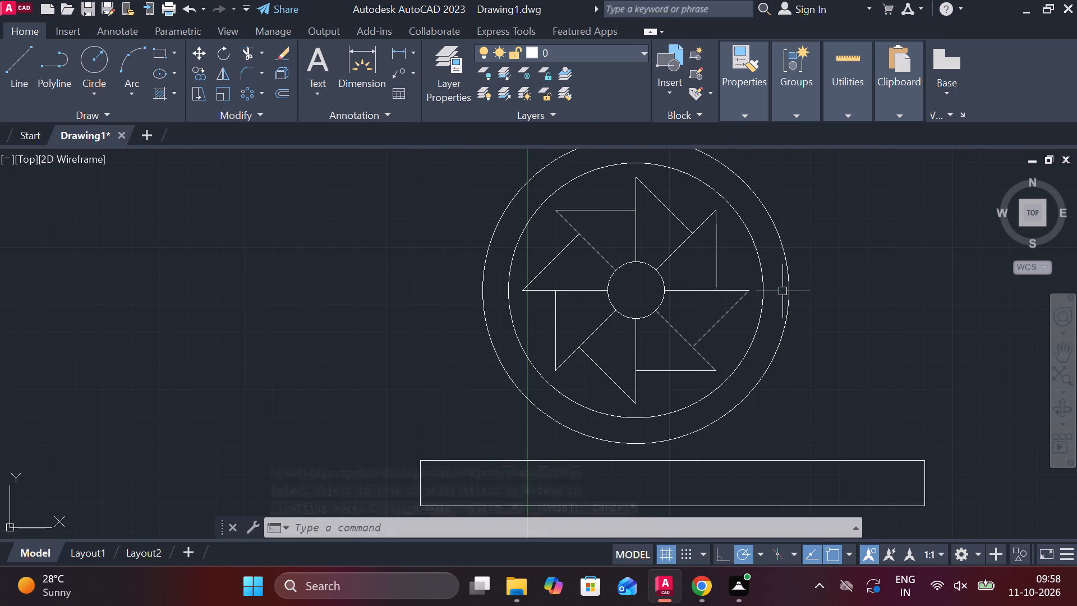
middle_click_drag(849, 303, 839, 291)
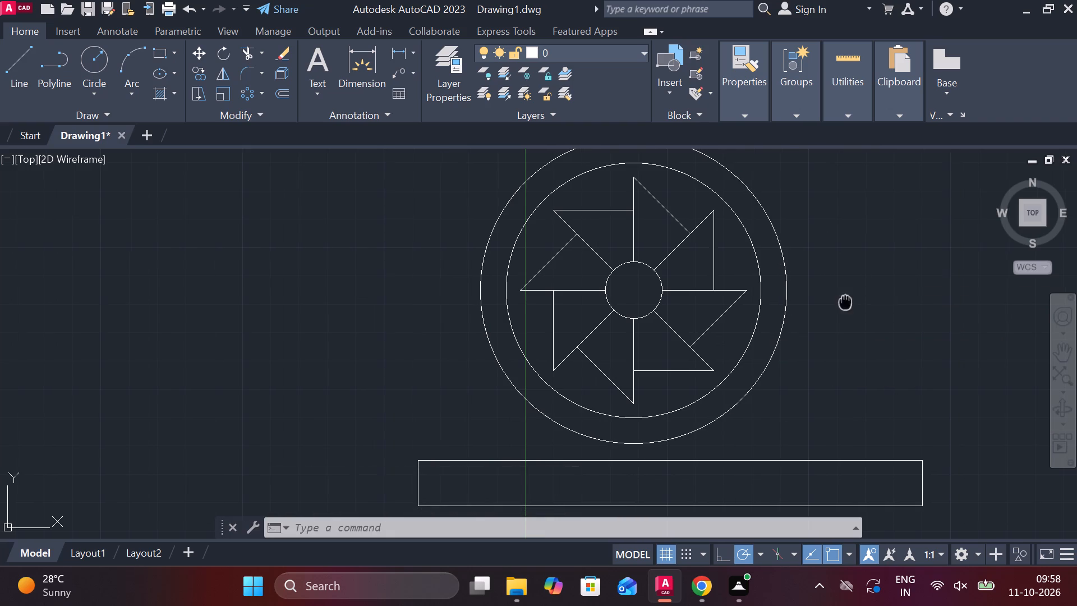
middle_click_drag(839, 291, 829, 241)
key("l")
key("Return")
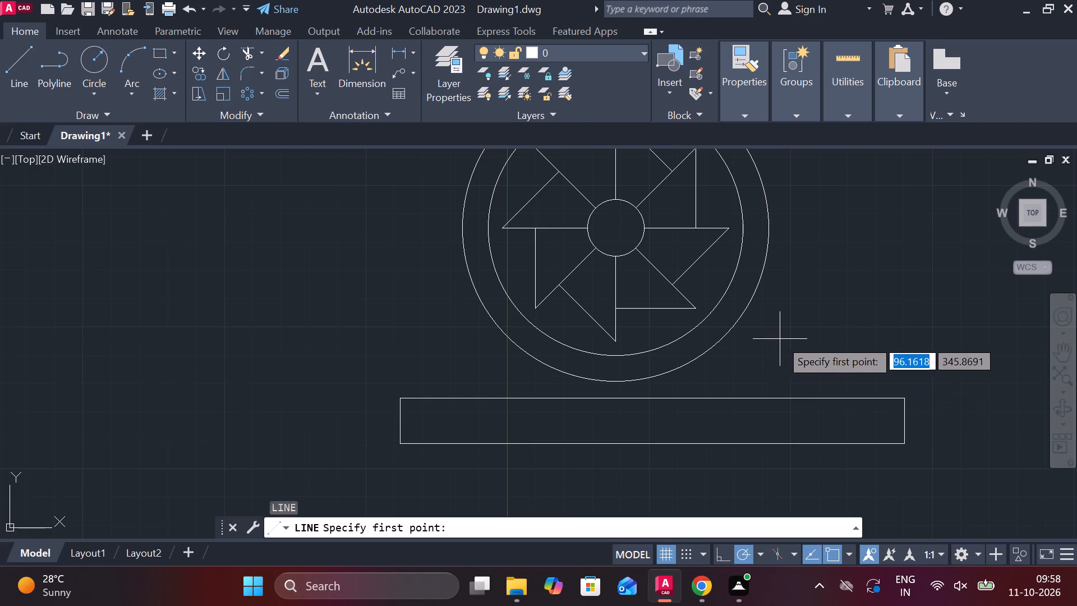
middle_click_drag(780, 339, 737, 515)
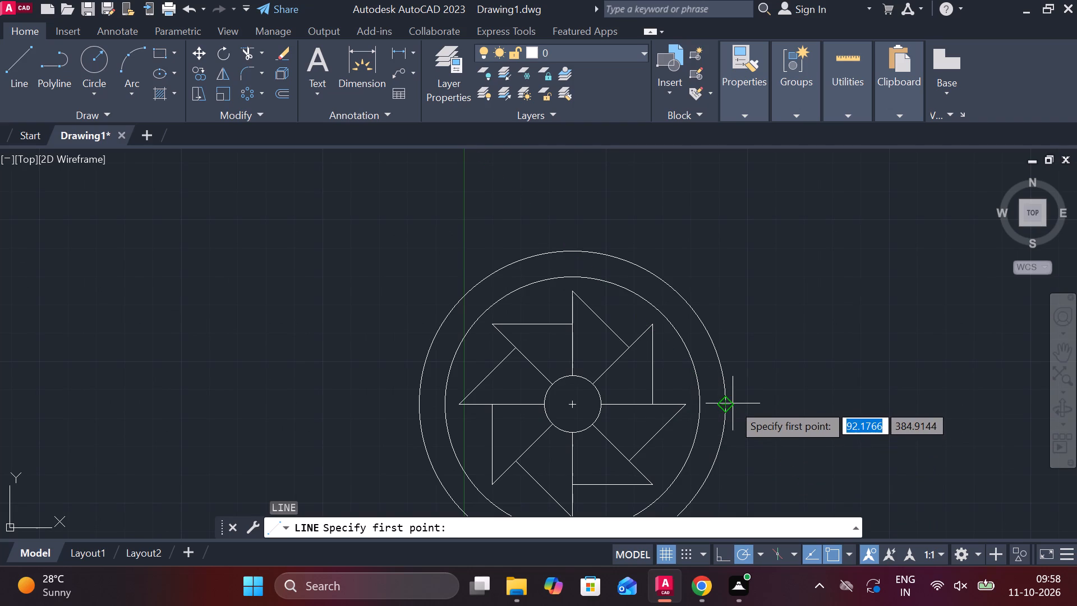
left_click(733, 403)
middle_click_drag(720, 157, 722, 249)
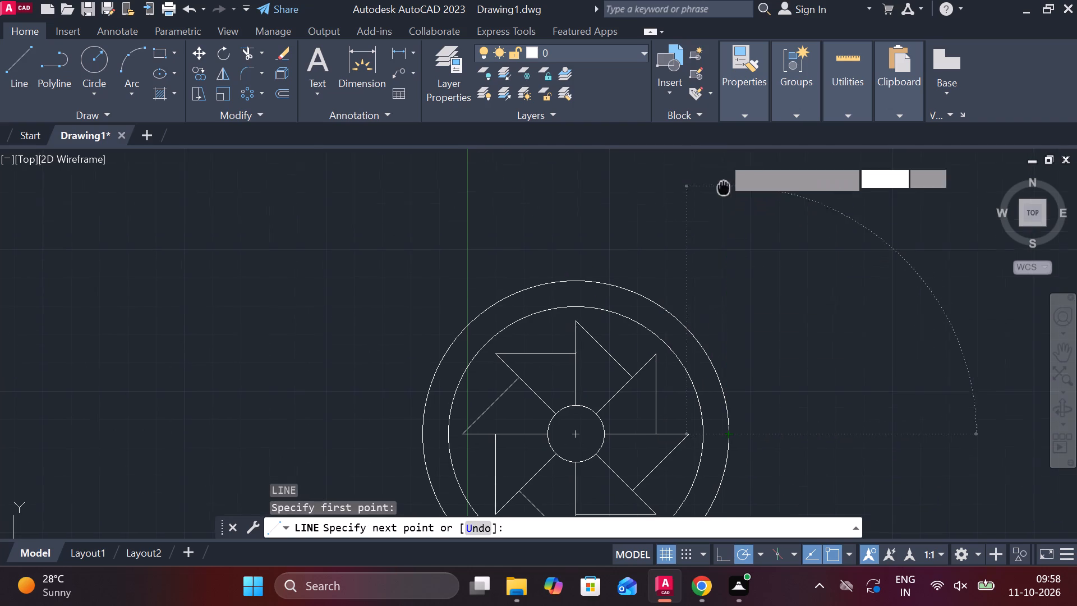
middle_click_drag(722, 249, 719, 287)
left_click(712, 281)
key("Escape")
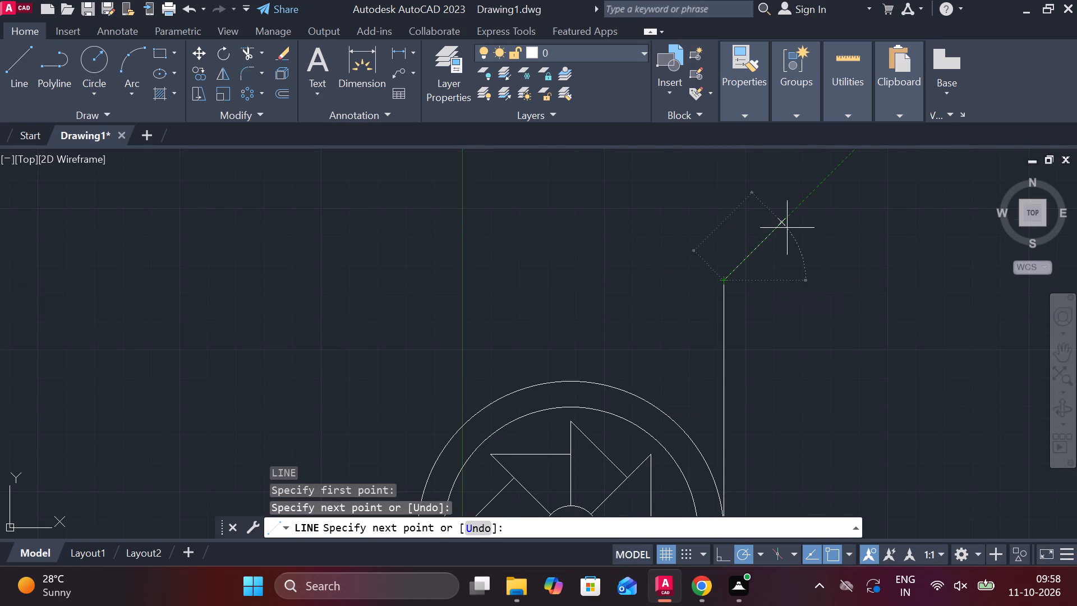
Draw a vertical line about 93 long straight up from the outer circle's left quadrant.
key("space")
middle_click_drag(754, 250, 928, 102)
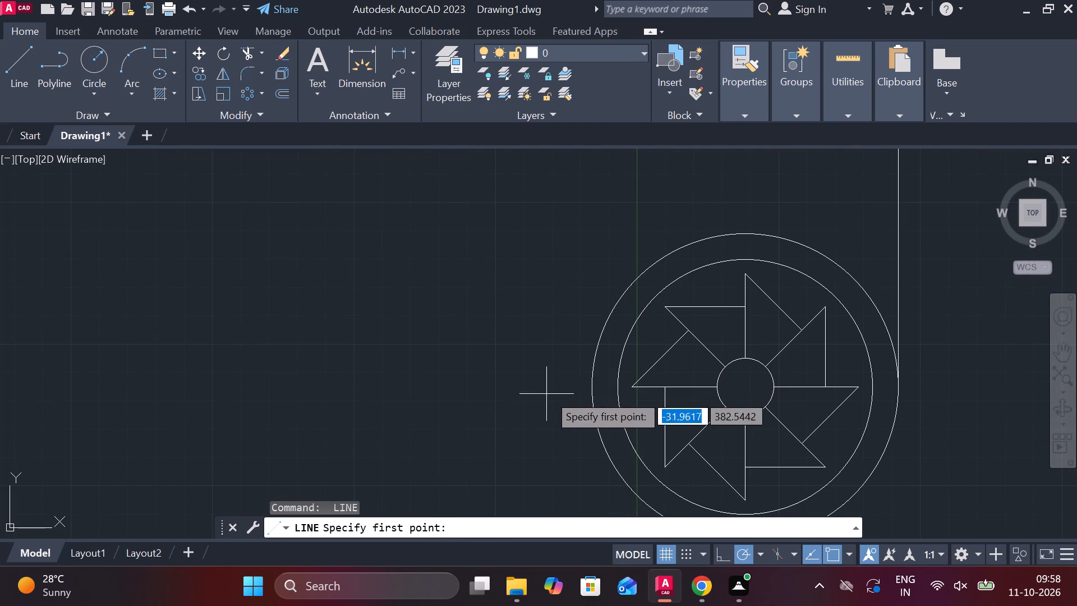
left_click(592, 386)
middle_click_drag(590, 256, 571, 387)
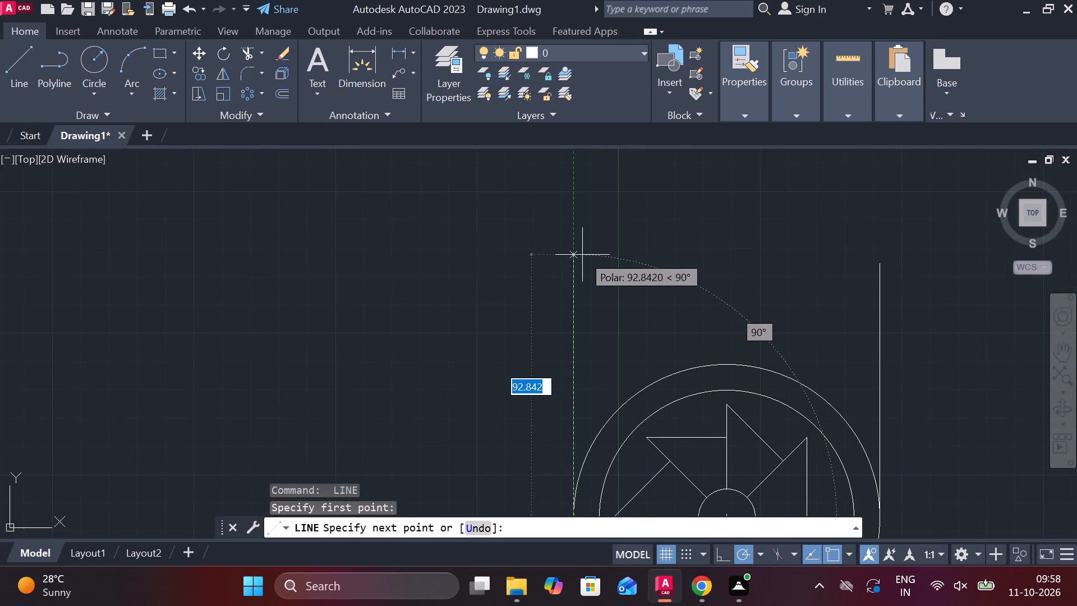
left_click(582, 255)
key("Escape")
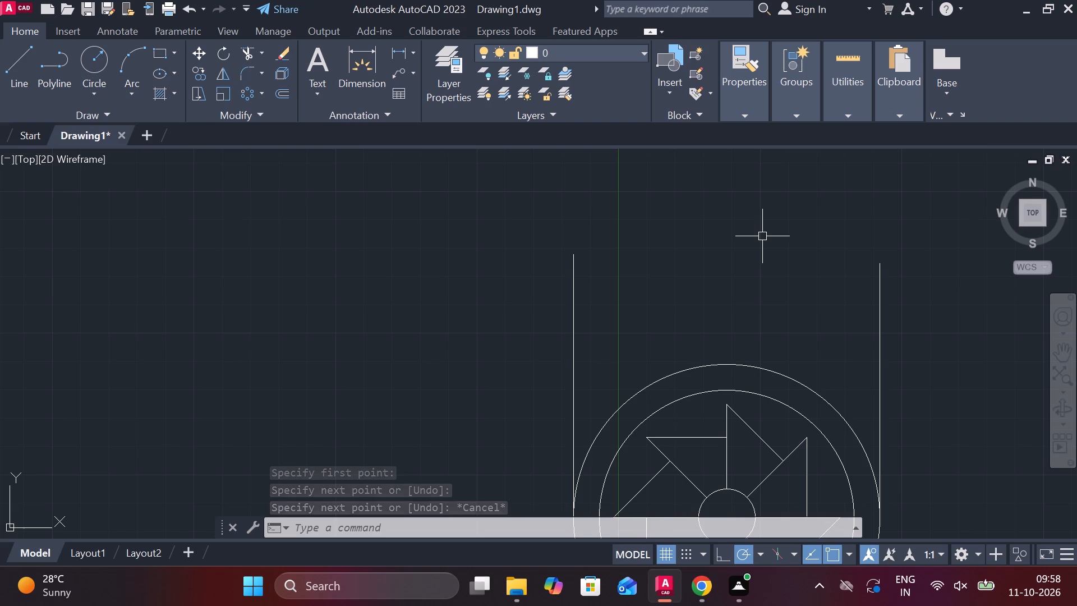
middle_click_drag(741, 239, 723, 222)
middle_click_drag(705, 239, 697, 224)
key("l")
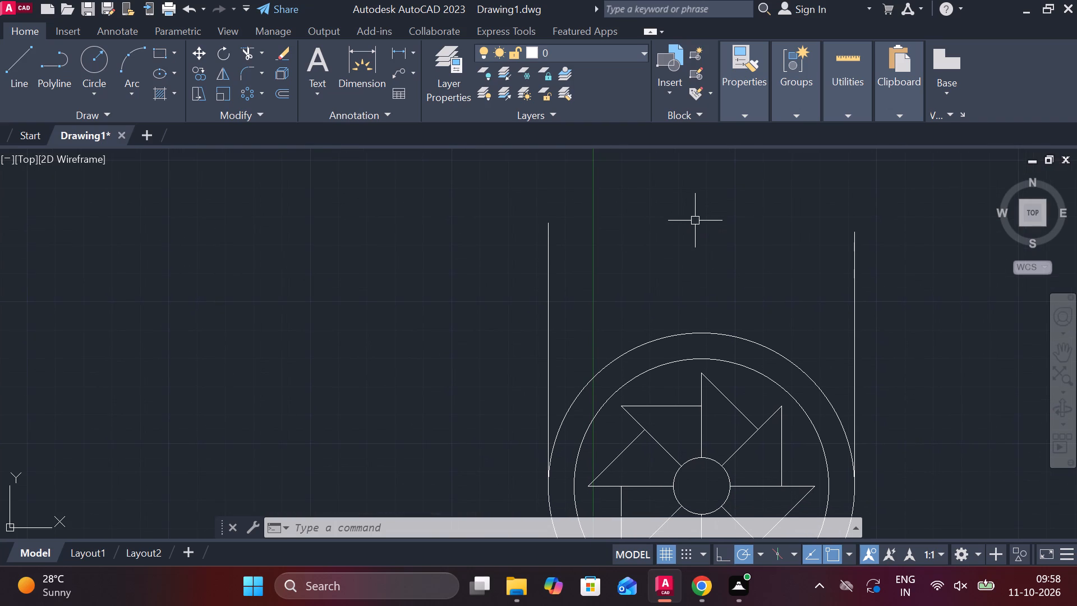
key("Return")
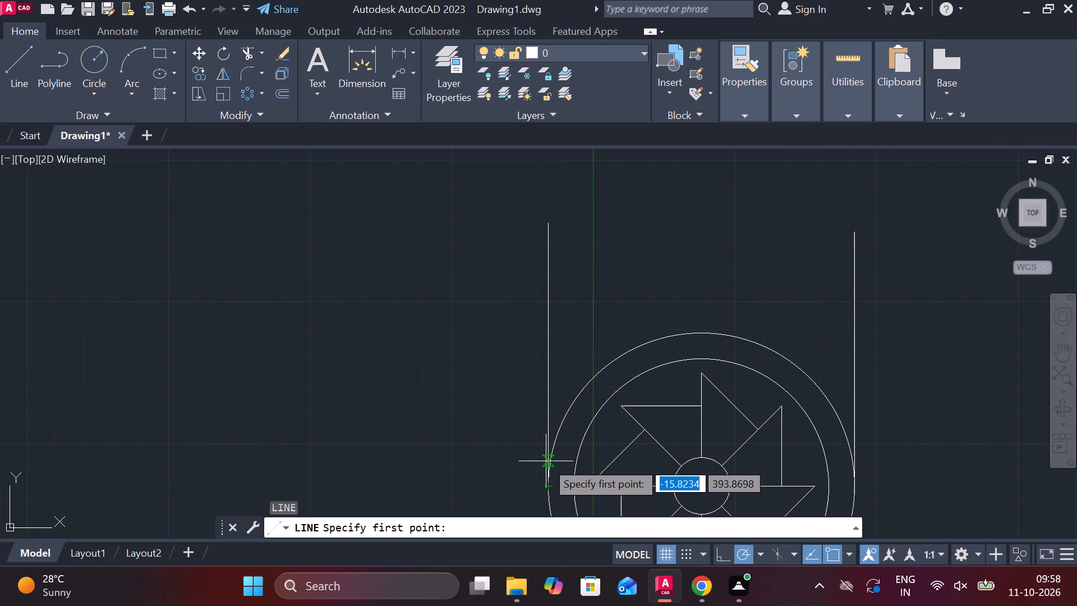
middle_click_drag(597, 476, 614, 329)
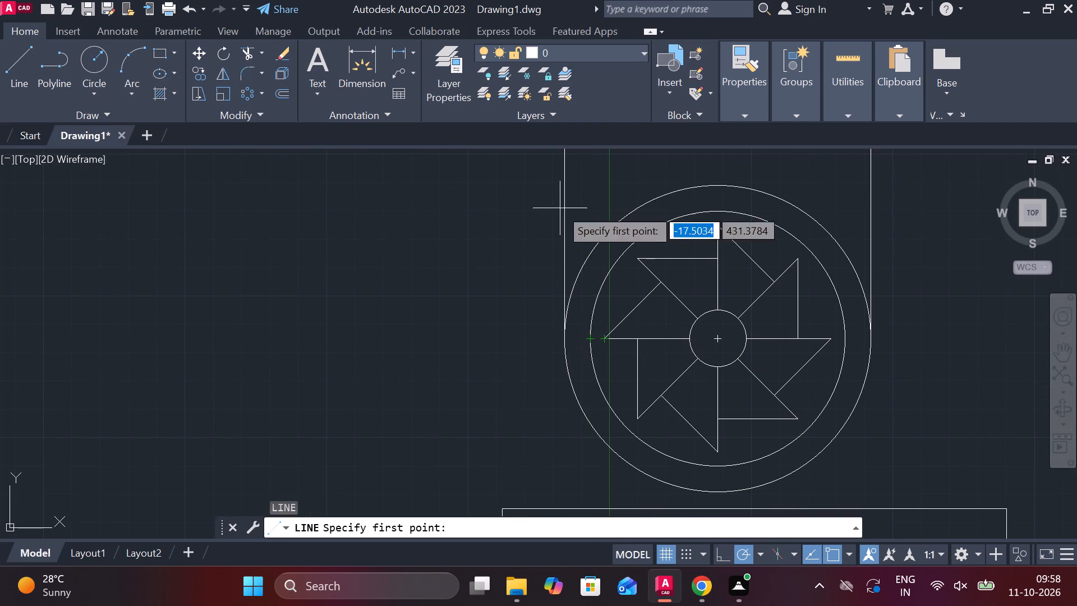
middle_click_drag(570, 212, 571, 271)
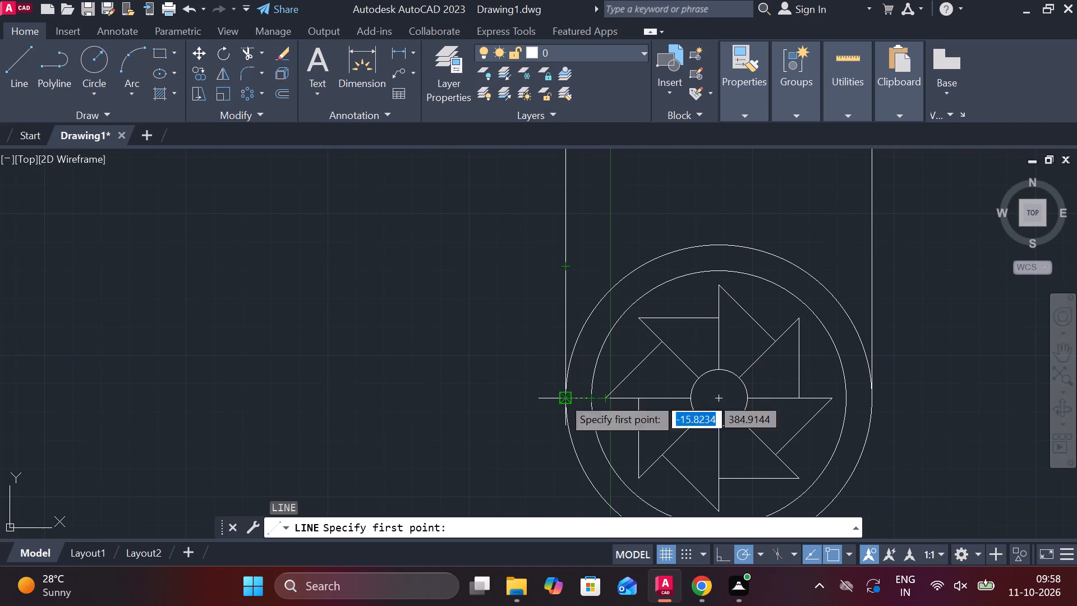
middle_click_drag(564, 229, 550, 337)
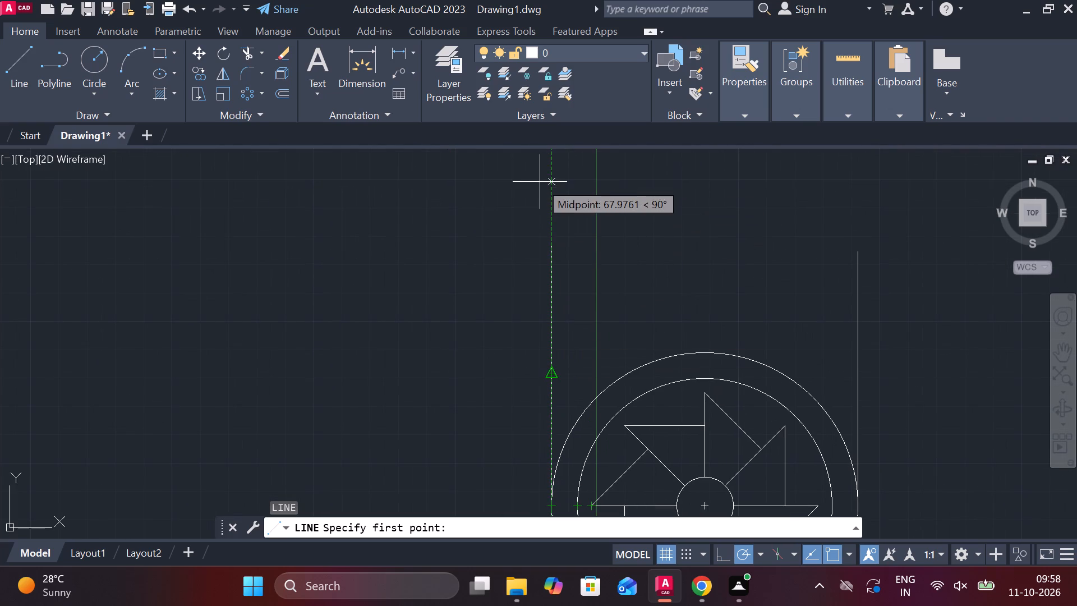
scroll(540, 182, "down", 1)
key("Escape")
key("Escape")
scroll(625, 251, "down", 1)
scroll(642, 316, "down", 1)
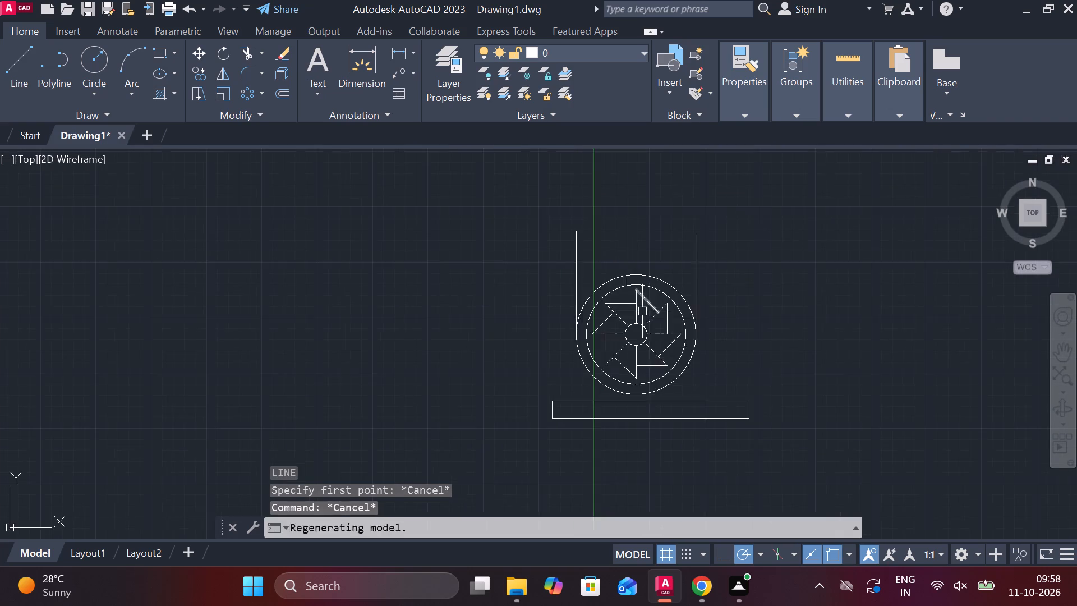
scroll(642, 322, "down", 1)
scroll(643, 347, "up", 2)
Draw a horizontal line from the fan hub's centre leftward, extending well past the outer circle.
key("l")
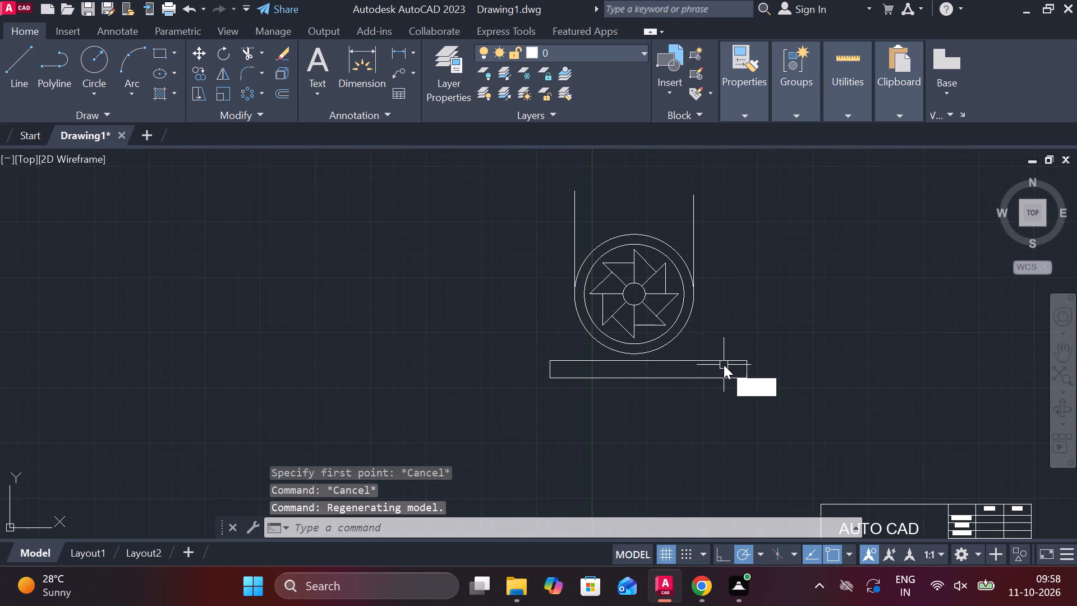
key("Return")
scroll(572, 288, "up", 3)
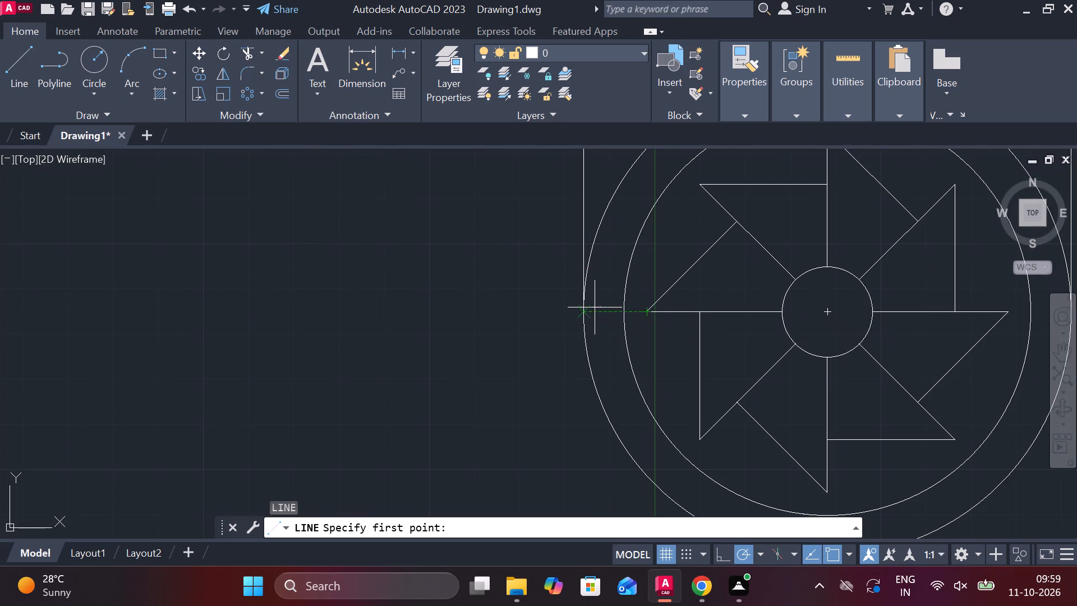
left_click(825, 308)
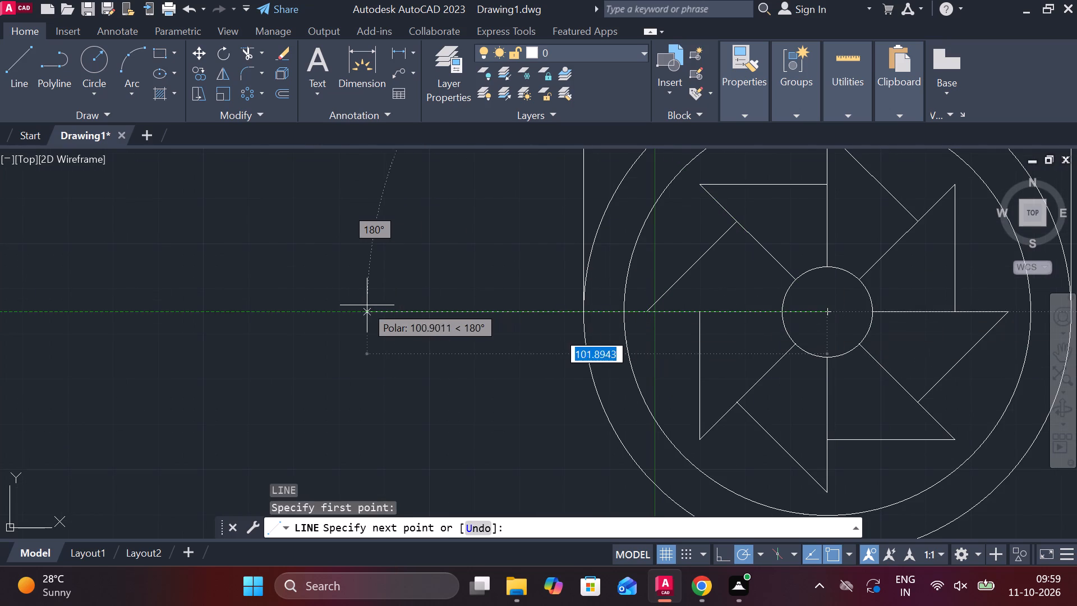
left_click(384, 307)
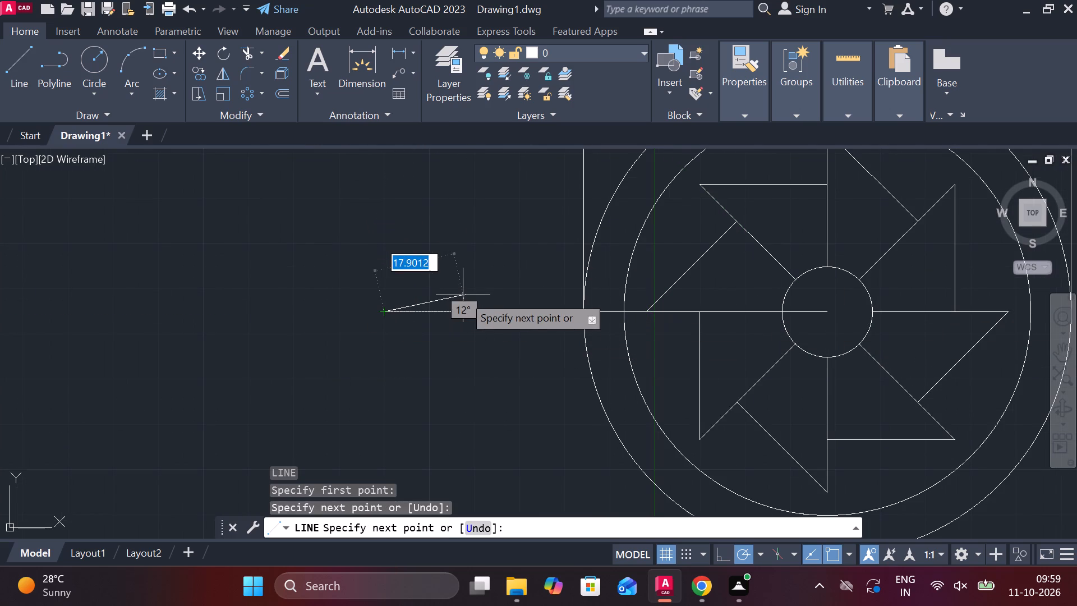
key("Escape")
Replace the vertical line at the outer circle's left quadrant with one running 61.5 straight up from the same point.
left_click(583, 182)
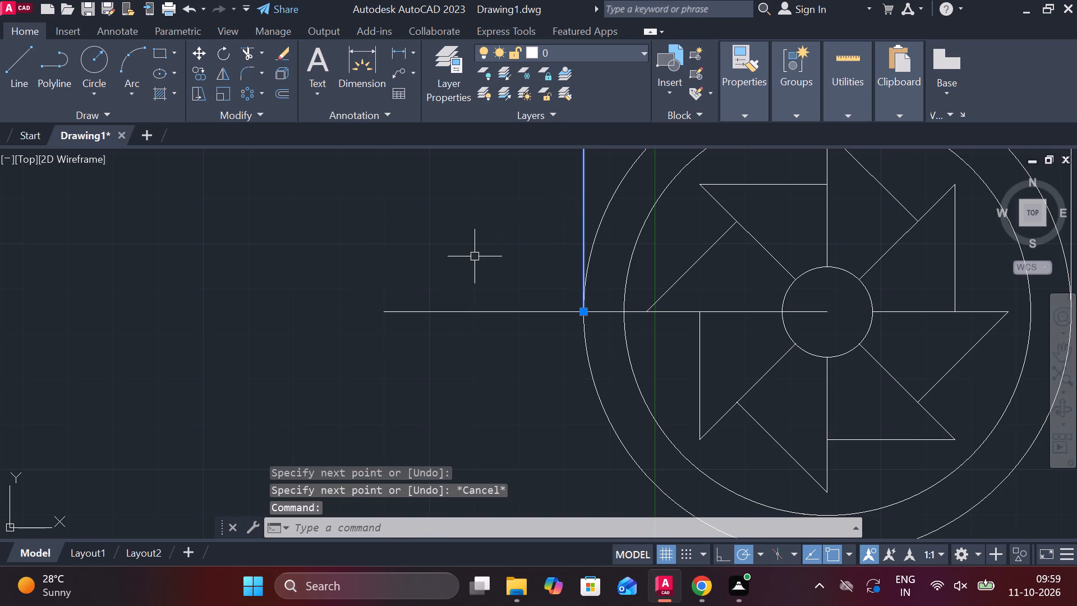
type("E")
key("space")
key("l")
key("Return")
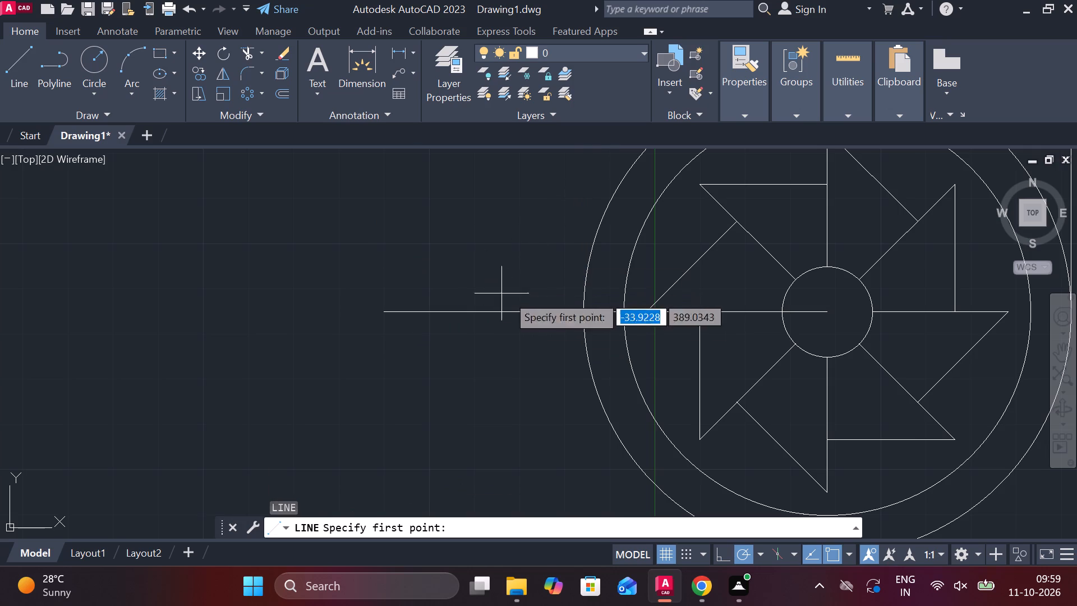
left_click_drag(588, 315, 588, 309)
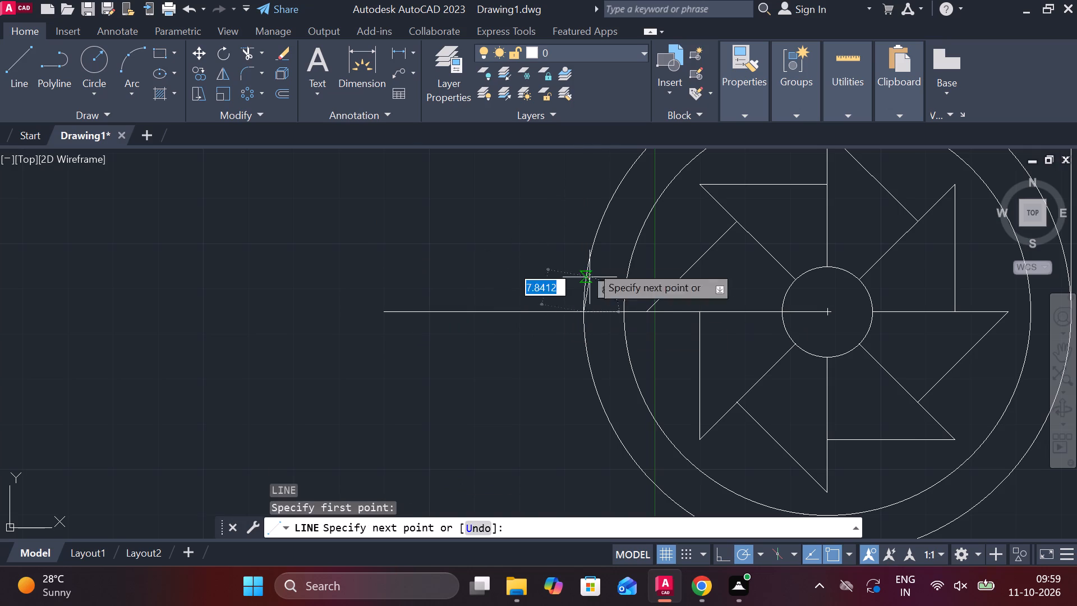
middle_click_drag(591, 180, 553, 396)
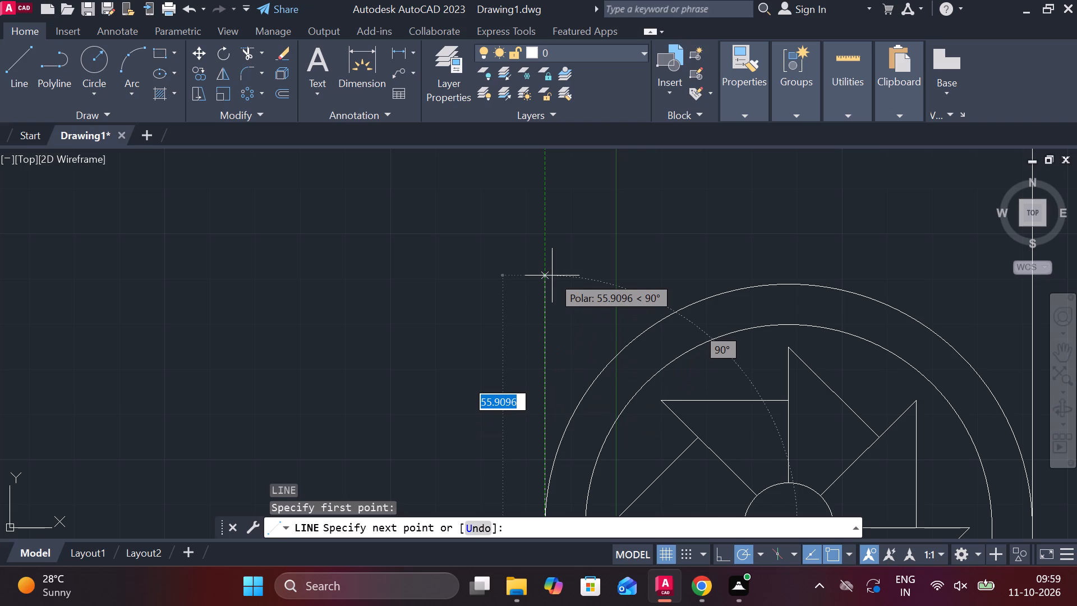
type("61")
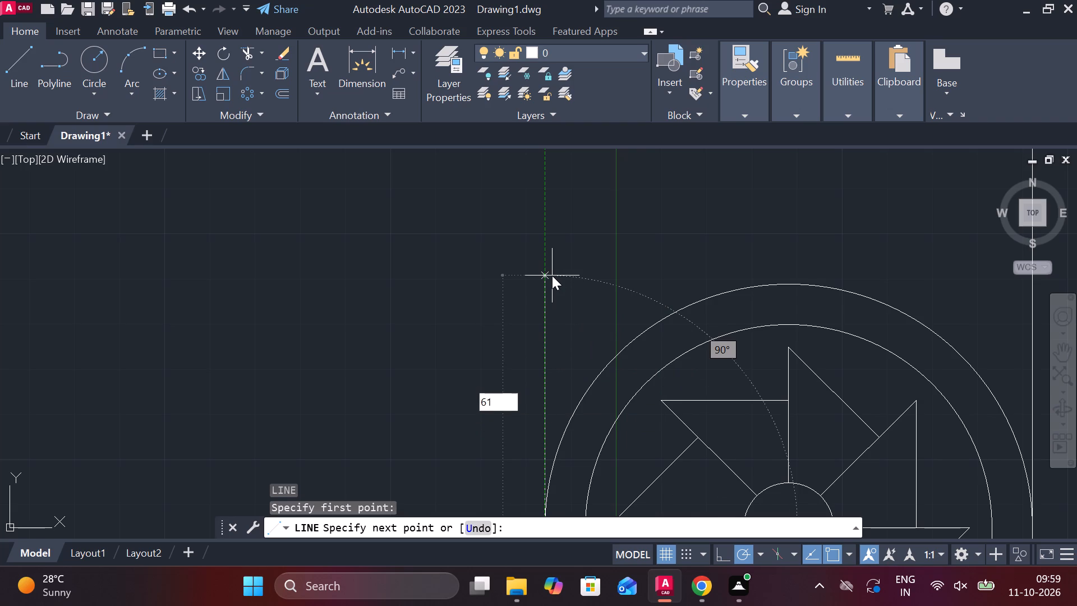
key("period")
key("5")
key("Return")
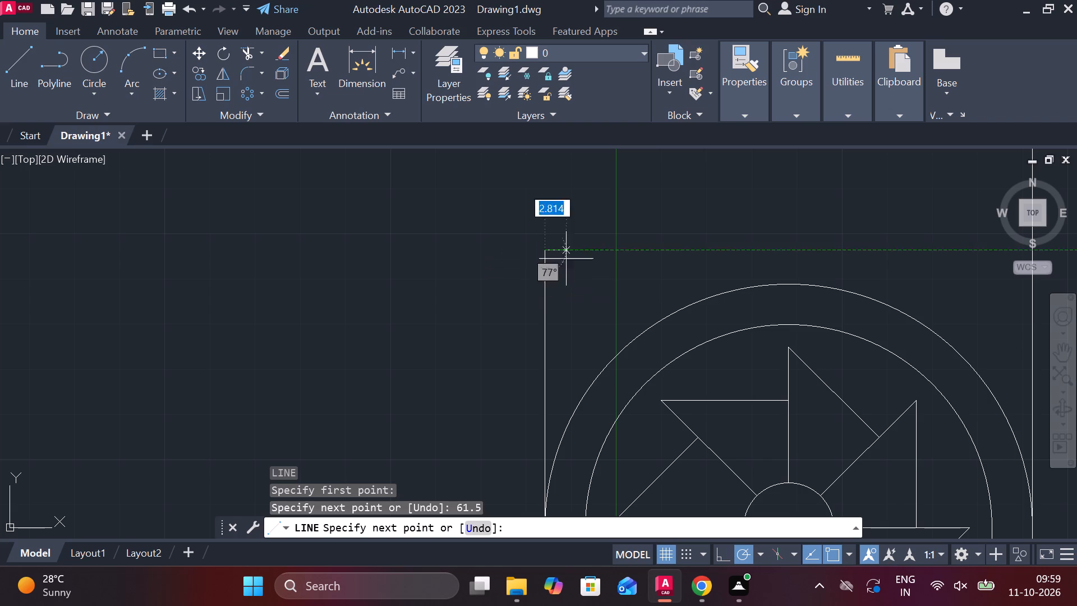
middle_click_drag(789, 236, 665, 228)
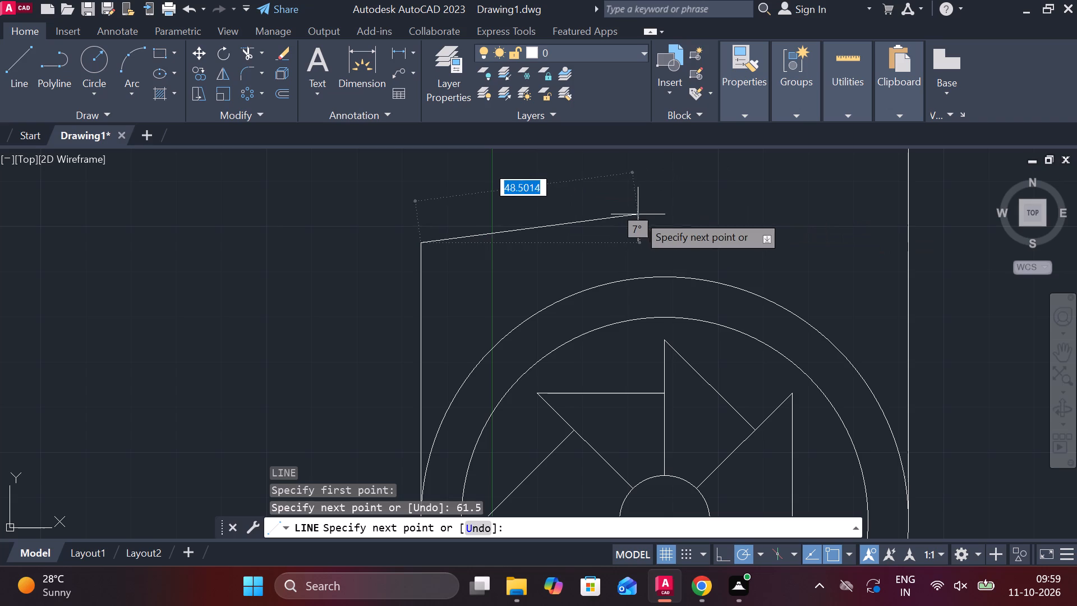
key("Escape")
Draw a short vertical line straight up from the outer circle's top quadrant.
middle_click_drag(728, 247, 717, 241)
key("l")
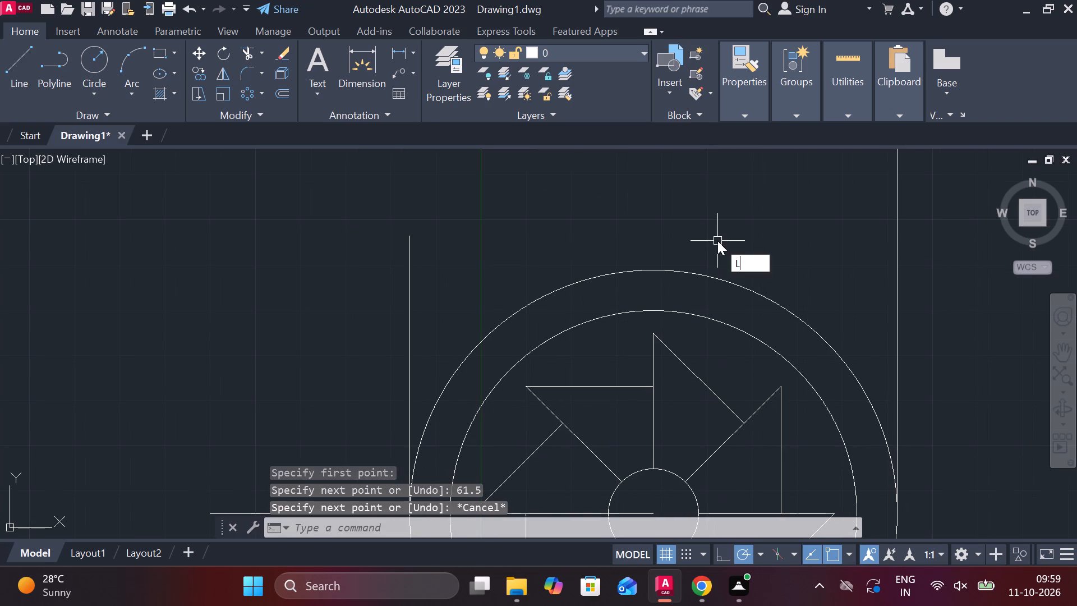
key("Return")
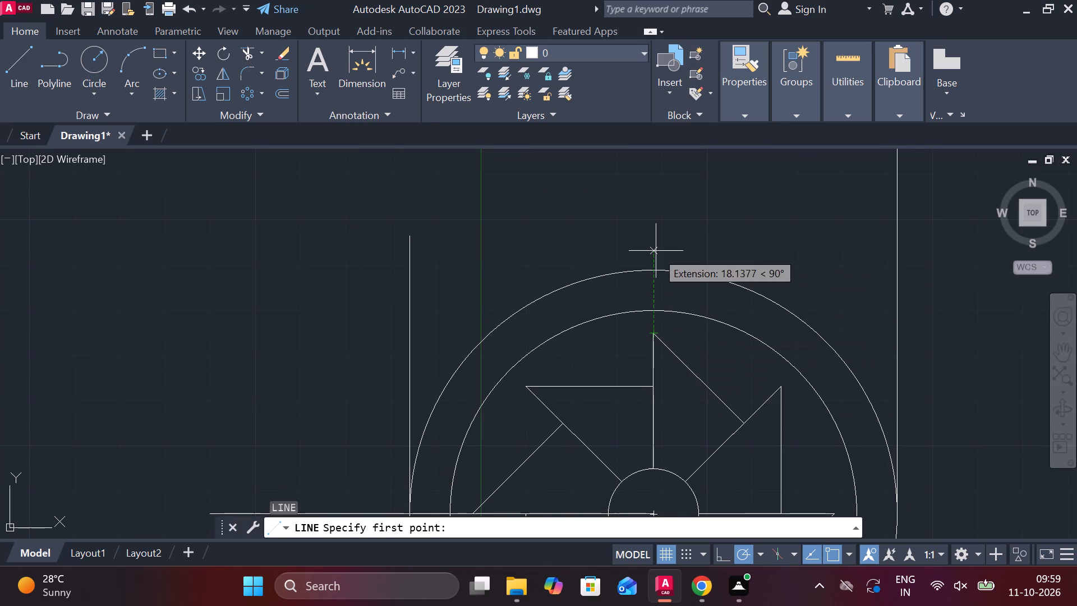
left_click_drag(654, 275, 654, 259)
left_click(651, 153)
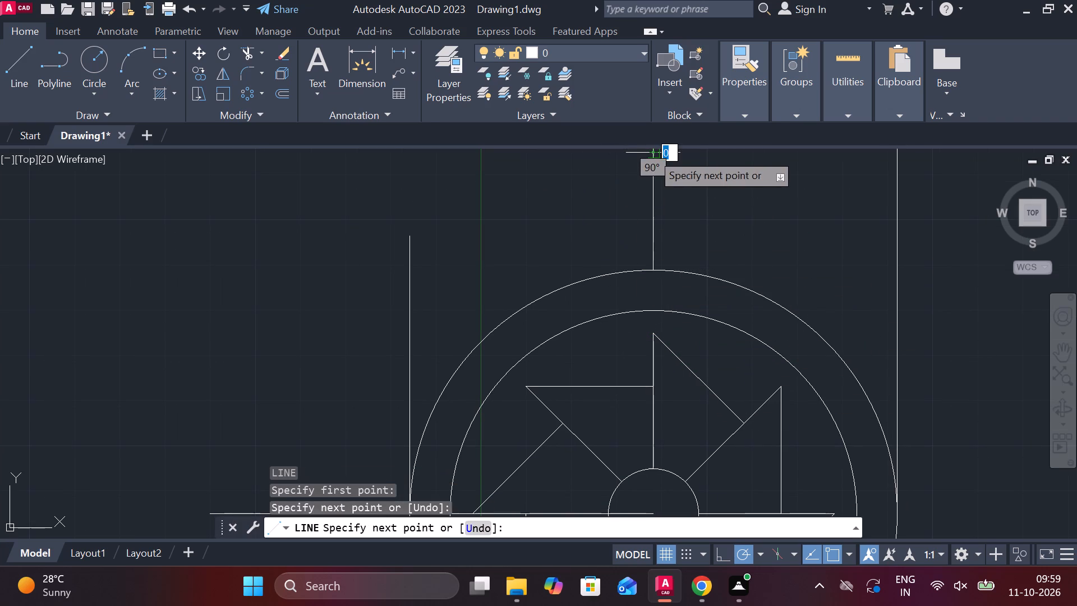
key("Escape")
Offset the vertical line above the outer circle by 67 to its left and to its right.
left_click(656, 206)
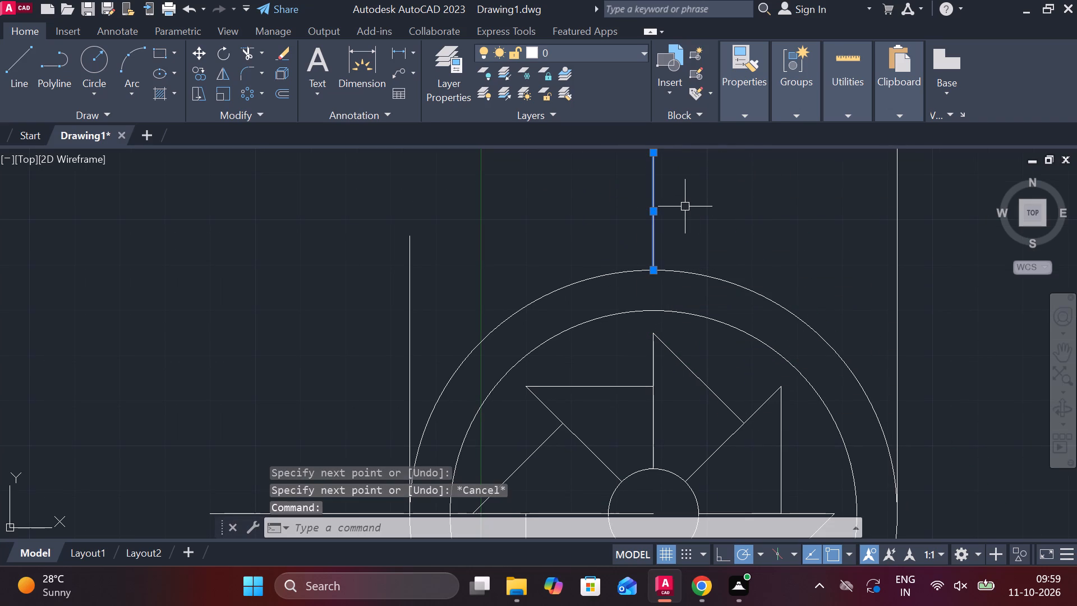
key("o")
key("Return")
key("Return")
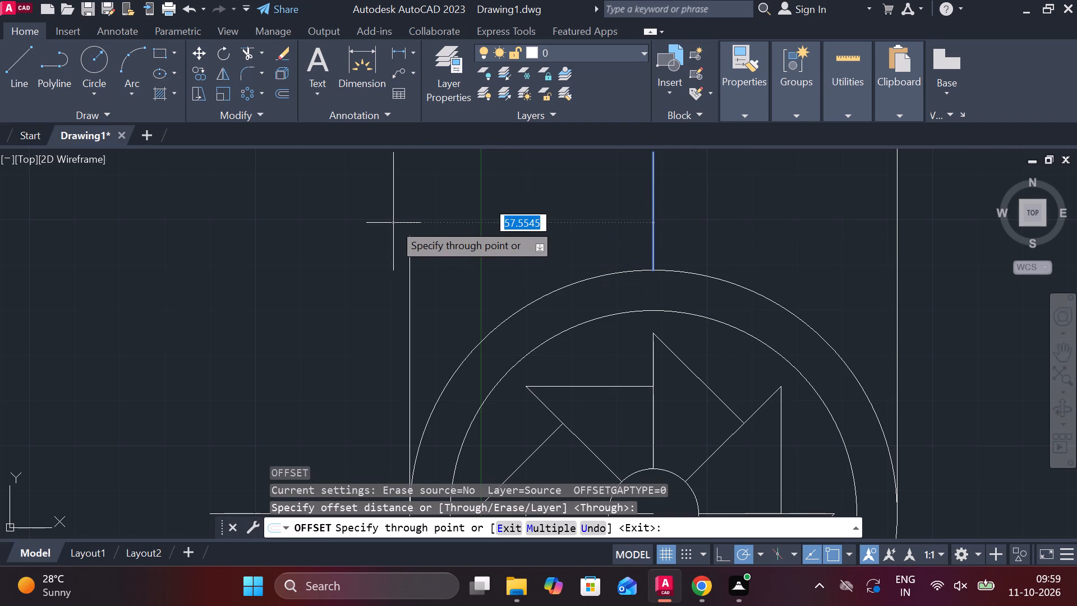
type("67")
key("Return")
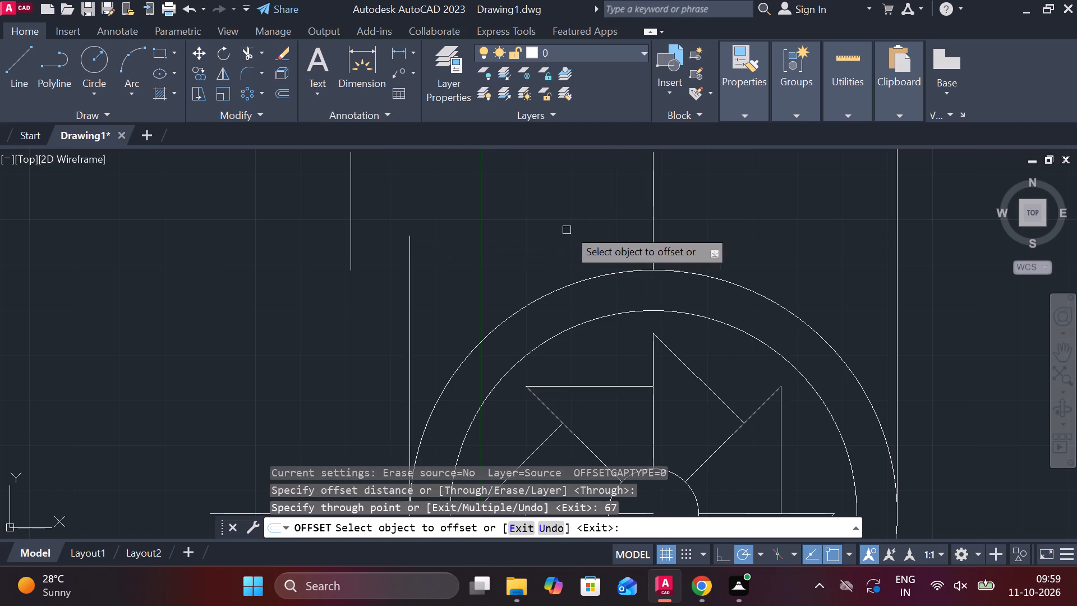
left_click_drag(651, 200, 656, 200)
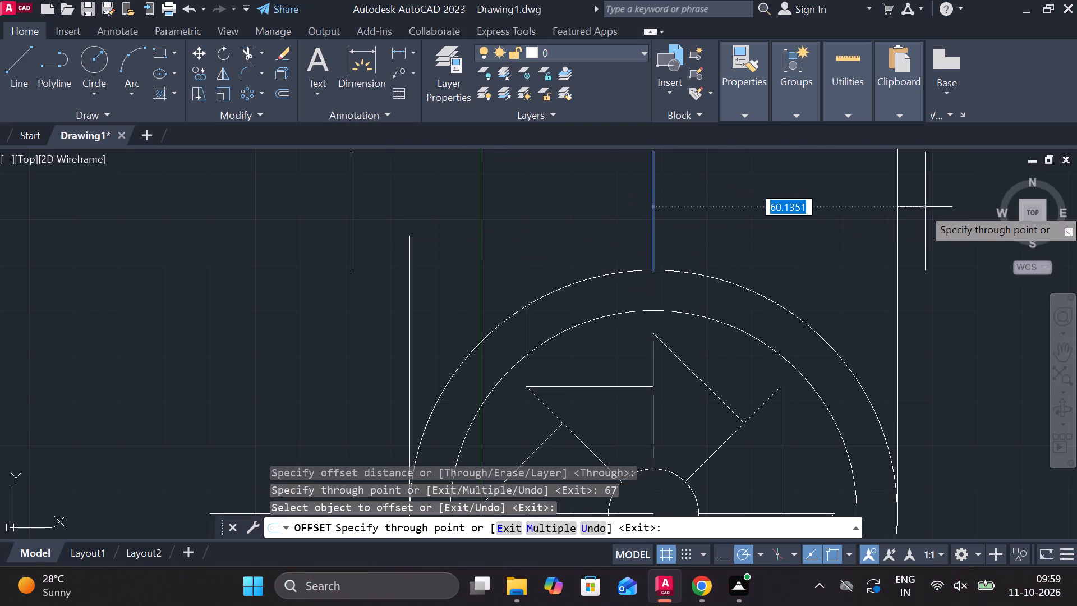
type("67")
key("Return")
scroll(925, 207, "down", 1)
middle_click_drag(843, 217, 799, 217)
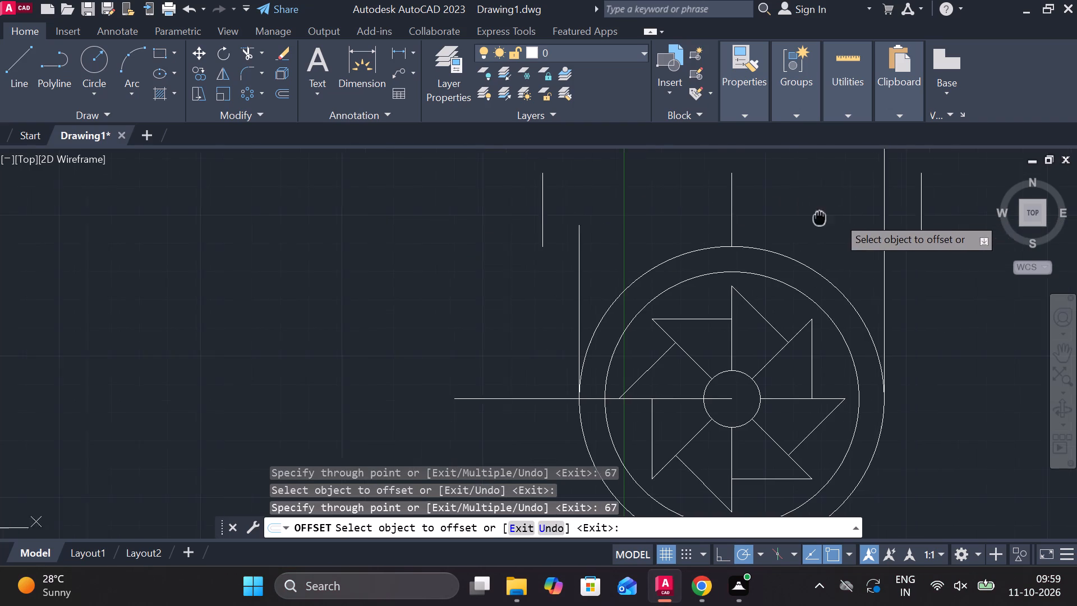
Draw a horizontal line about 50 long leftward from the top end of the housing's left vertical side line.
middle_click_drag(799, 217, 731, 223)
key("Escape")
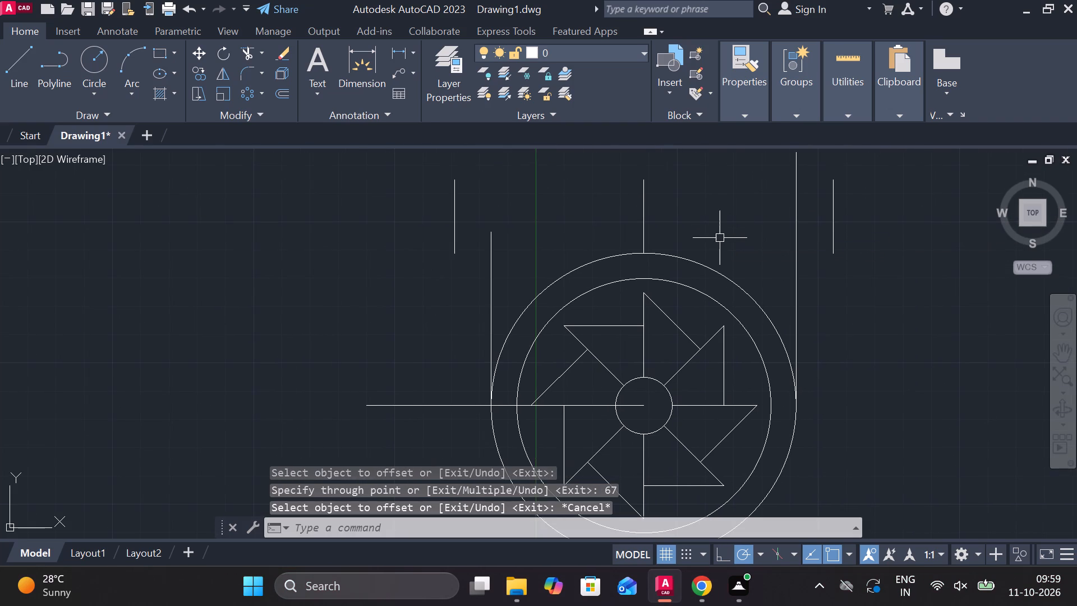
key("l")
key("Return")
left_click(494, 232)
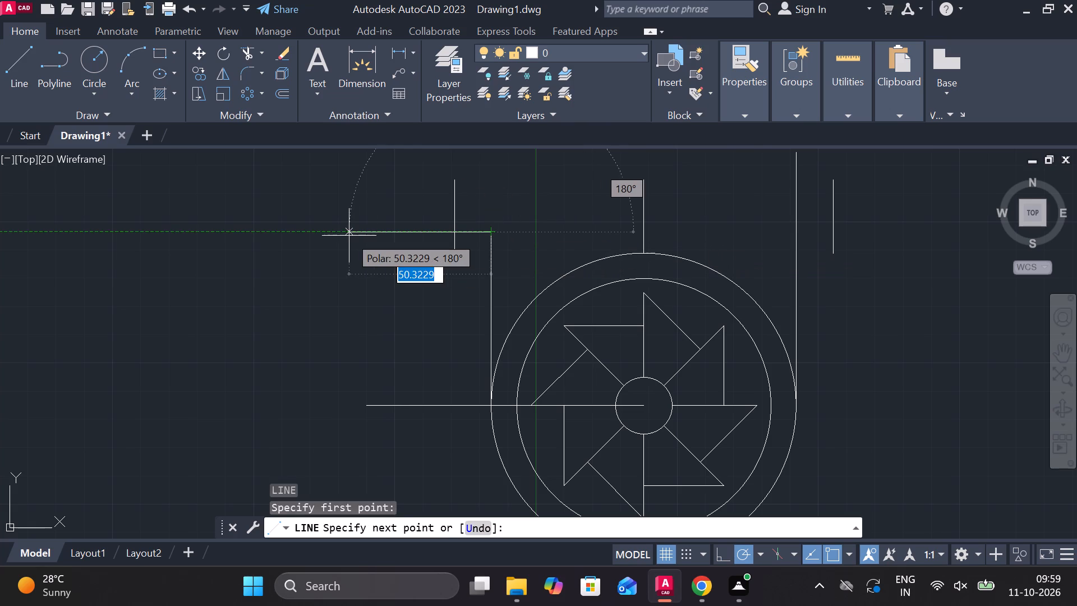
left_click(349, 236)
key("Escape")
key("space")
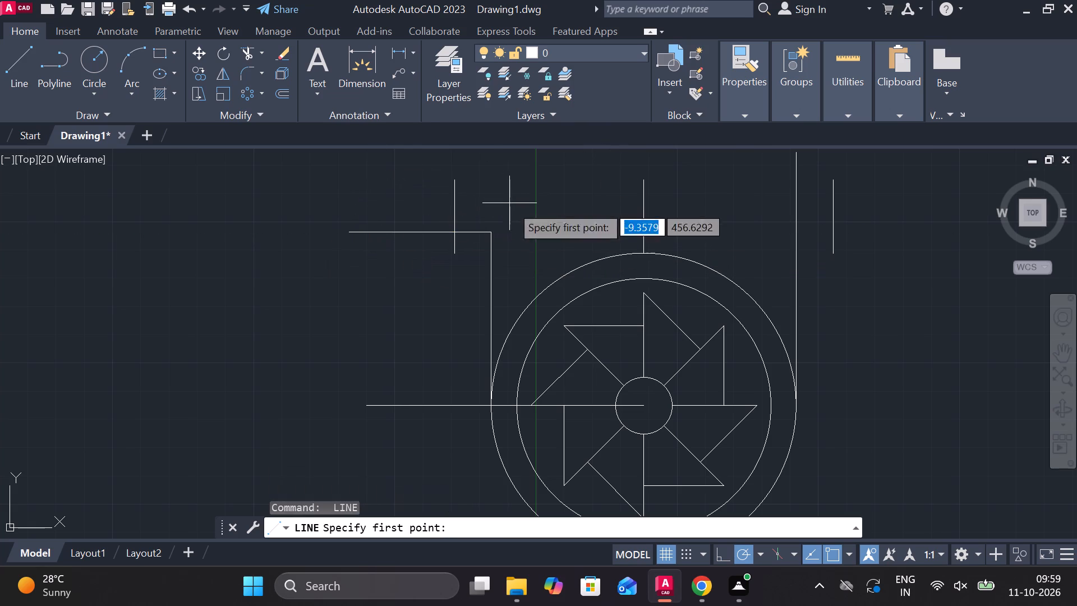
key("Escape")
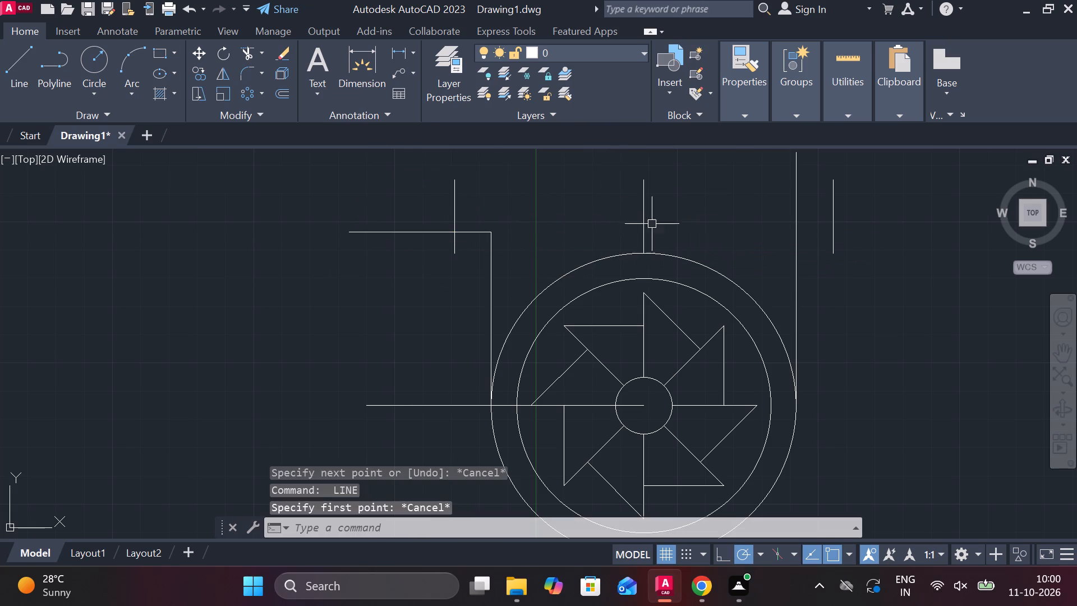
Lengthen the new horizontal line's right end across the housing to past the rightmost short vertical line.
left_click(475, 229)
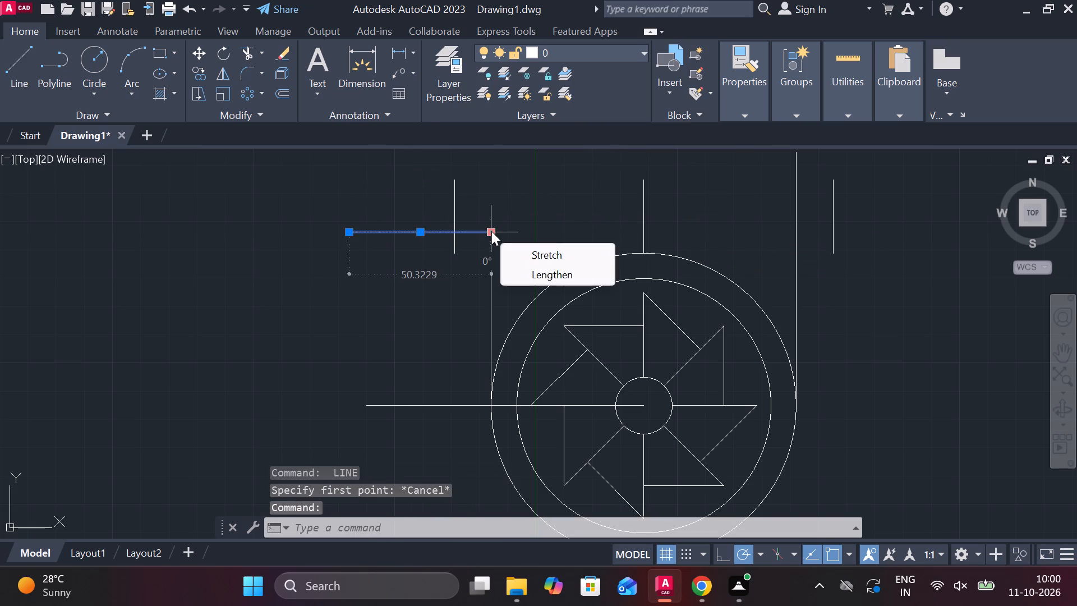
left_click(553, 273)
left_click(919, 236)
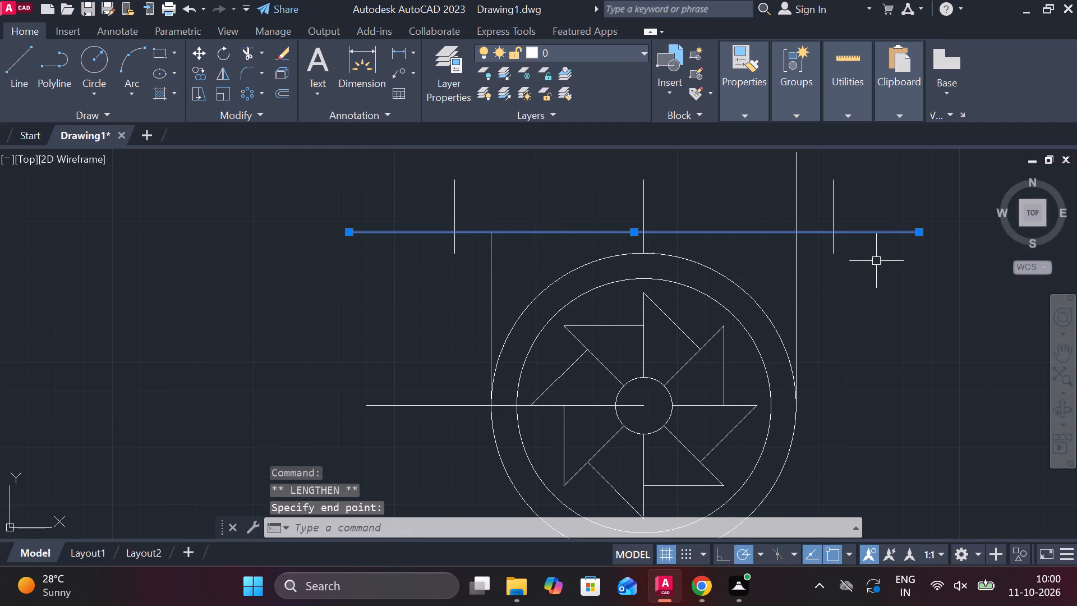
key("Escape")
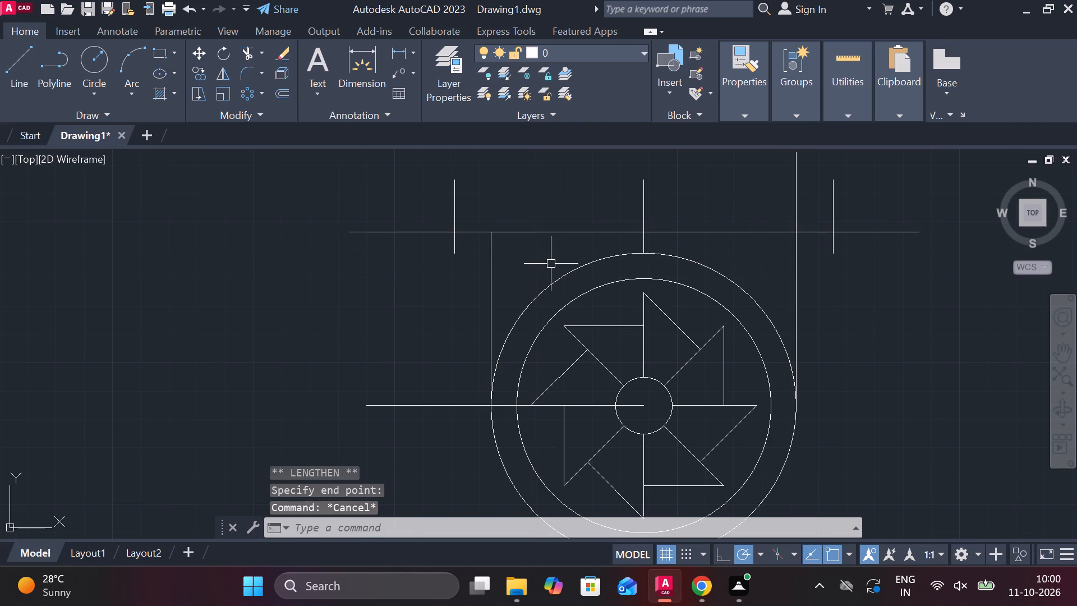
Trim the horizontal line's overhangs, the outer verticals below it, the right side line above it, and remove the centre vertical.
type("TR")
key("space")
left_click(431, 233)
left_click(452, 250)
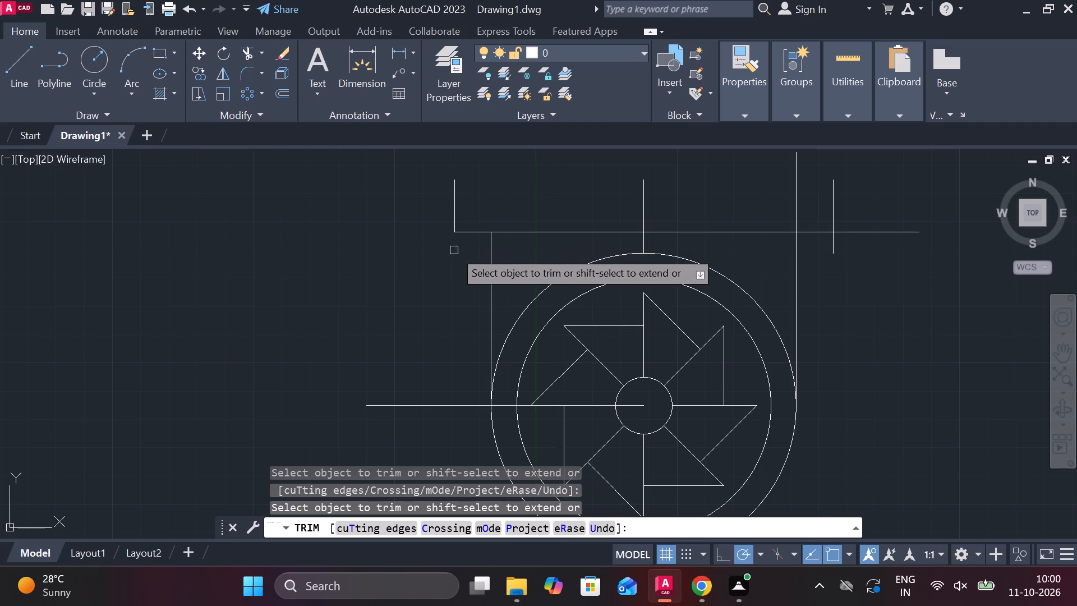
left_click(830, 246)
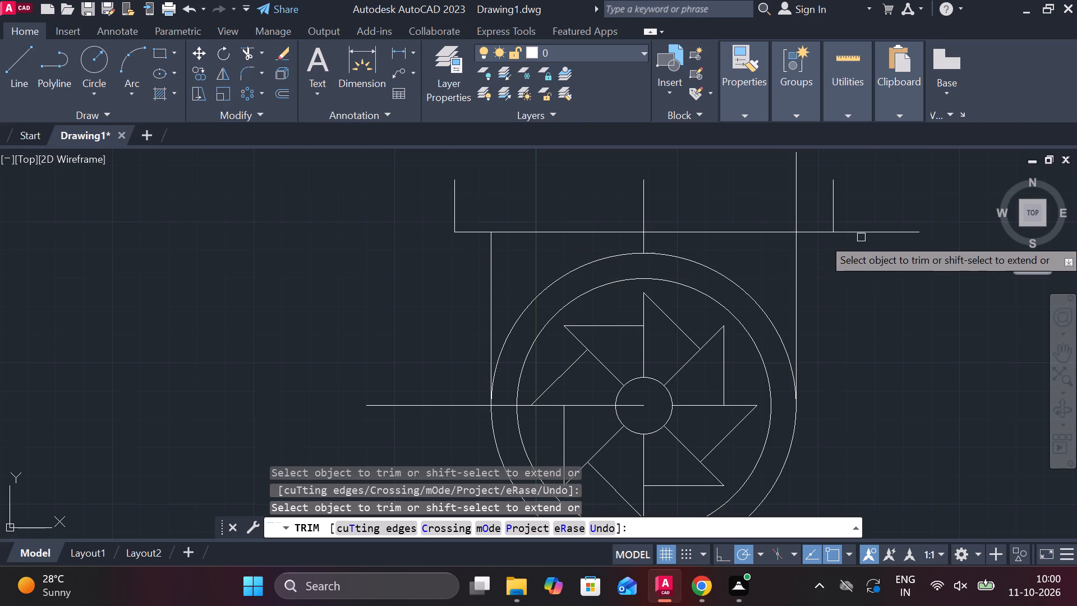
left_click(861, 235)
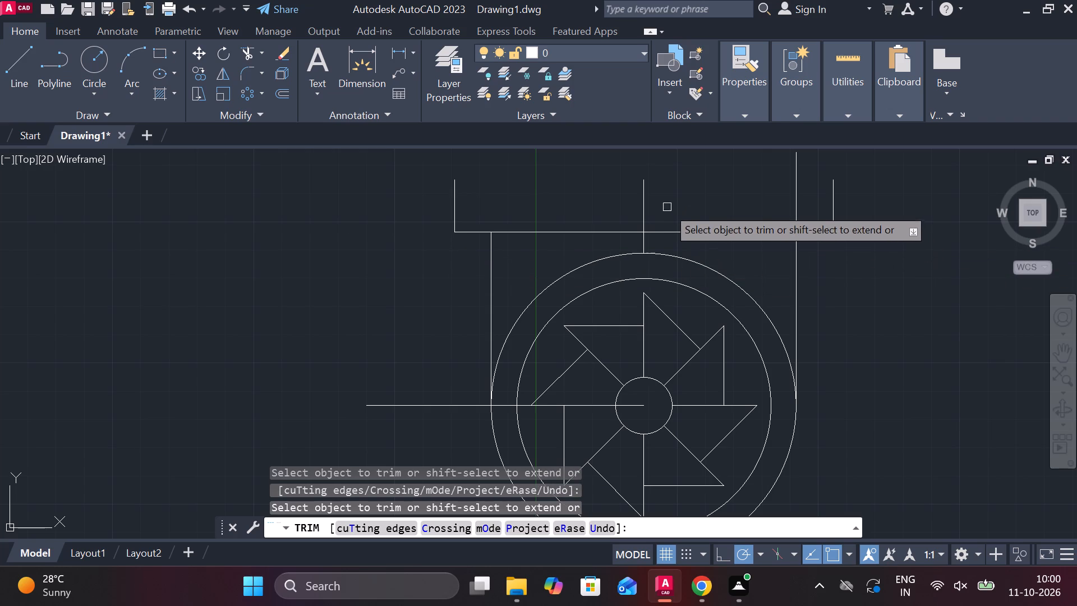
left_click(647, 181)
left_click(646, 246)
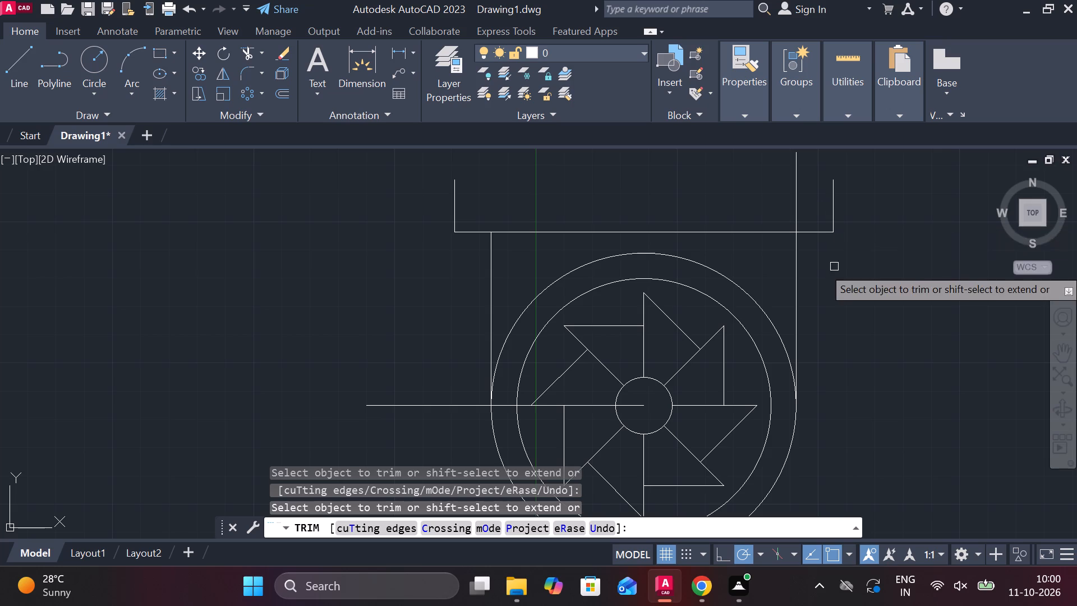
left_click(797, 183)
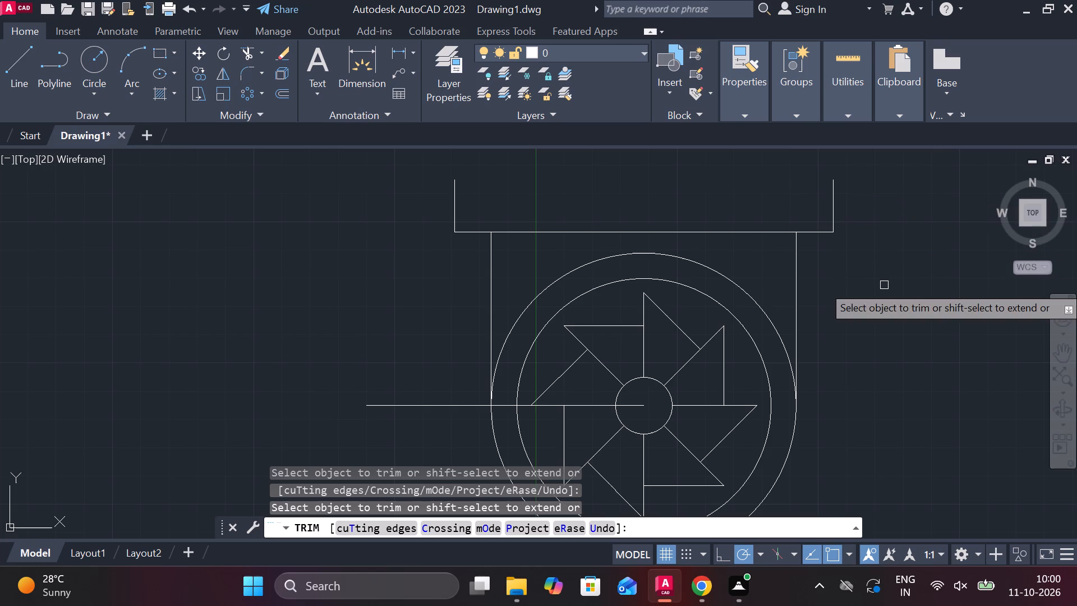
key("Escape")
Draw a horizontal line 10 above the flange's bottom edge, from the right end vertical to past the left one.
key("l")
key("Return")
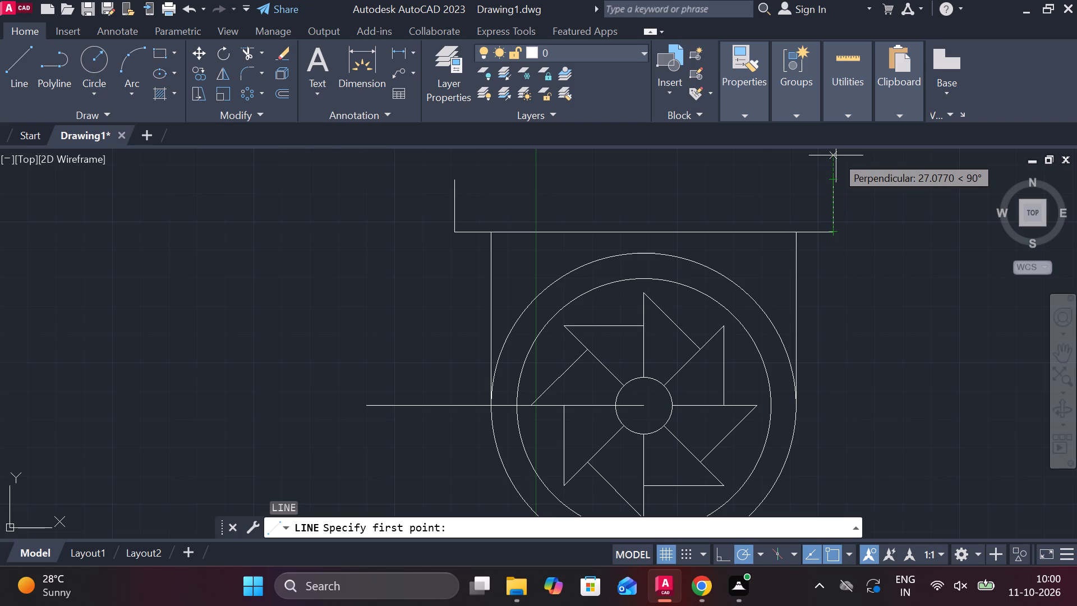
type("10")
key("Return")
left_click(381, 204)
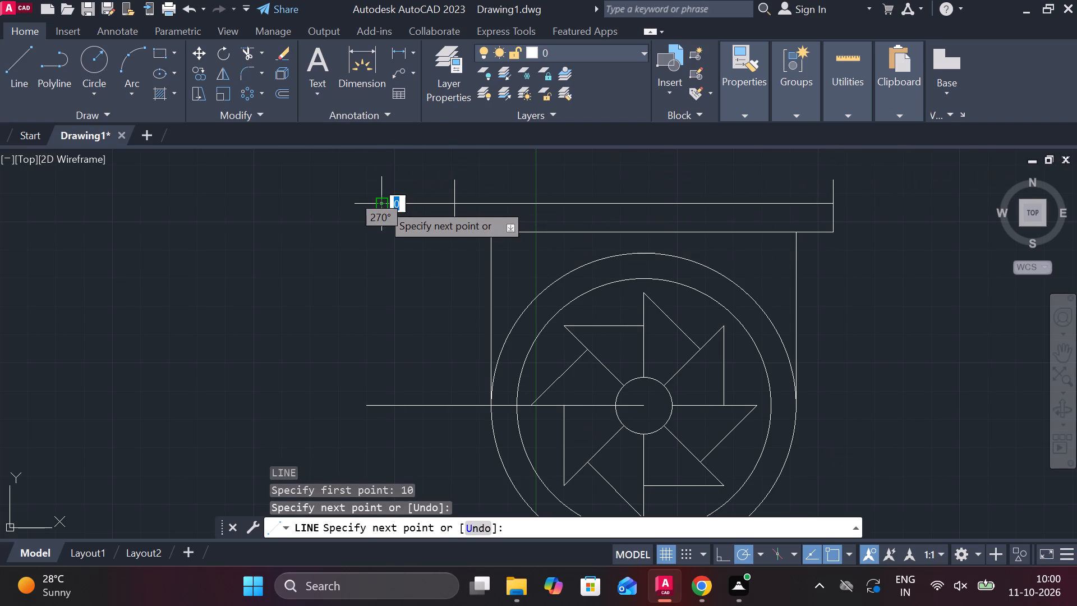
key("Escape")
Trim the upper line's left overhang and both end verticals above it to close the top flange rectangle.
key("t")
key("r")
key("space")
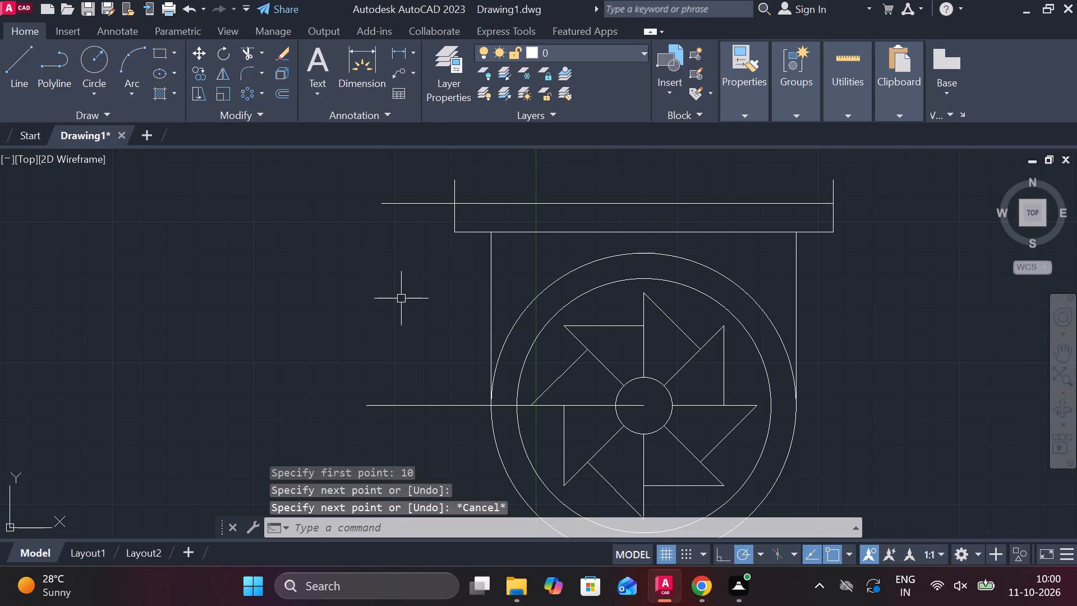
left_click(432, 207)
left_click(450, 189)
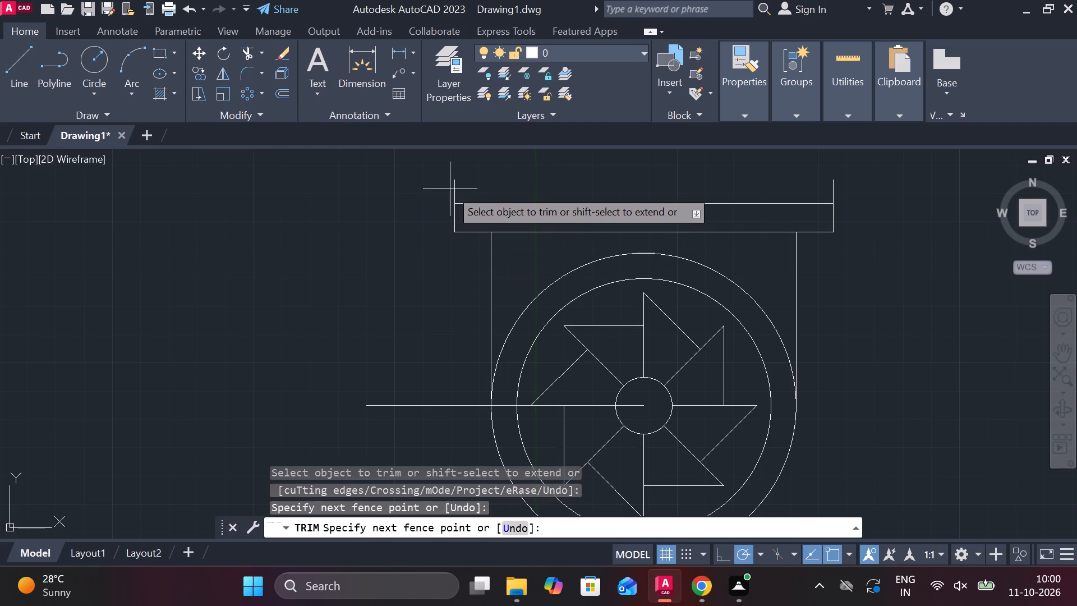
left_click(502, 184)
left_click(834, 186)
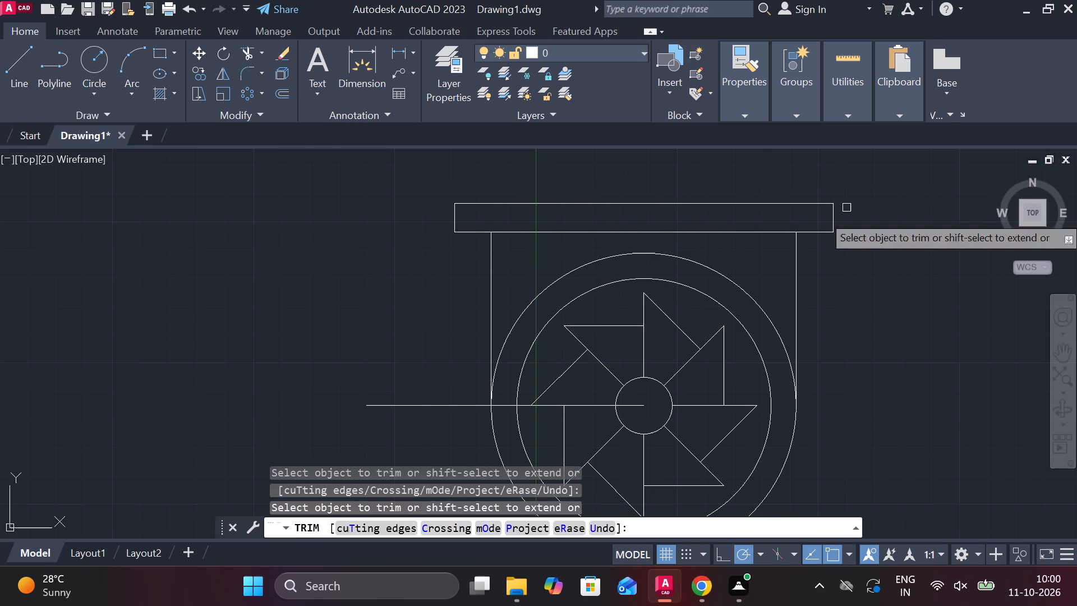
middle_click_drag(897, 356, 903, 328)
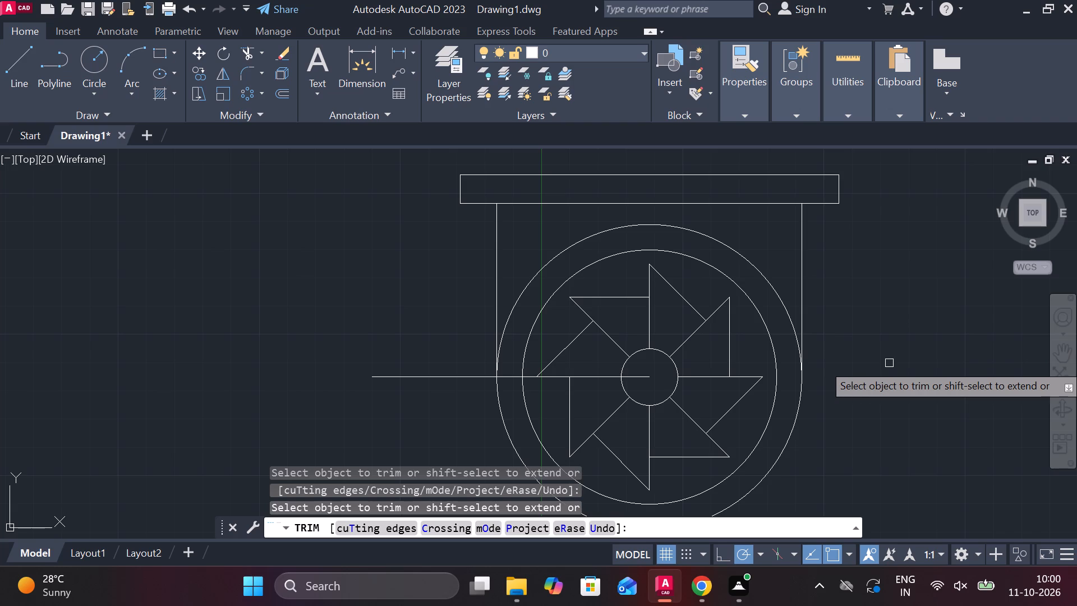
key("Escape")
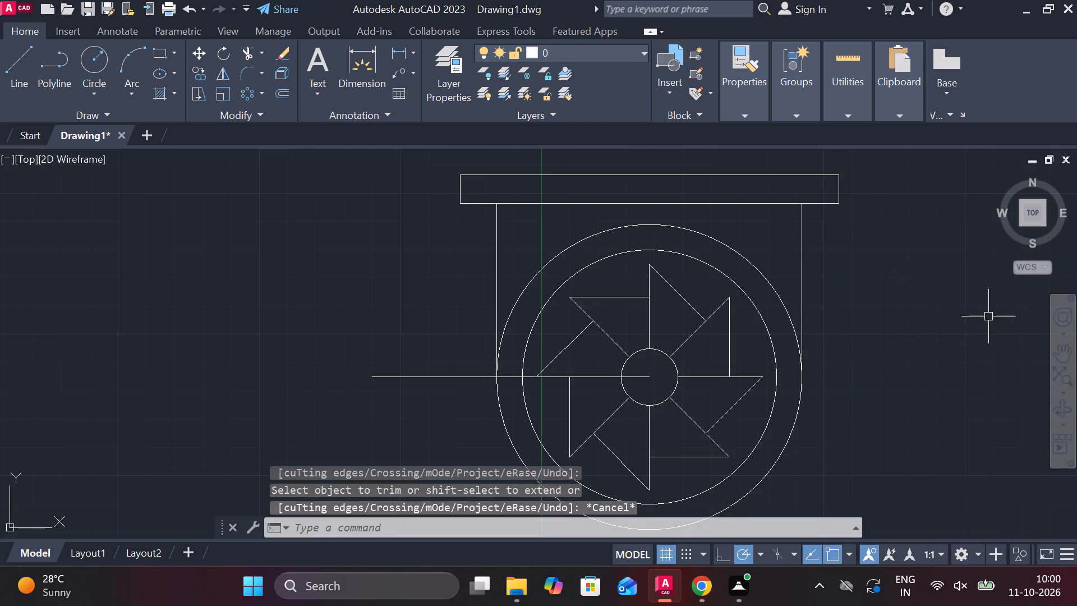
Draw a radius 7.5 circle tangent to the flange's bottom edge and the right side line, outside the housing.
left_click(95, 92)
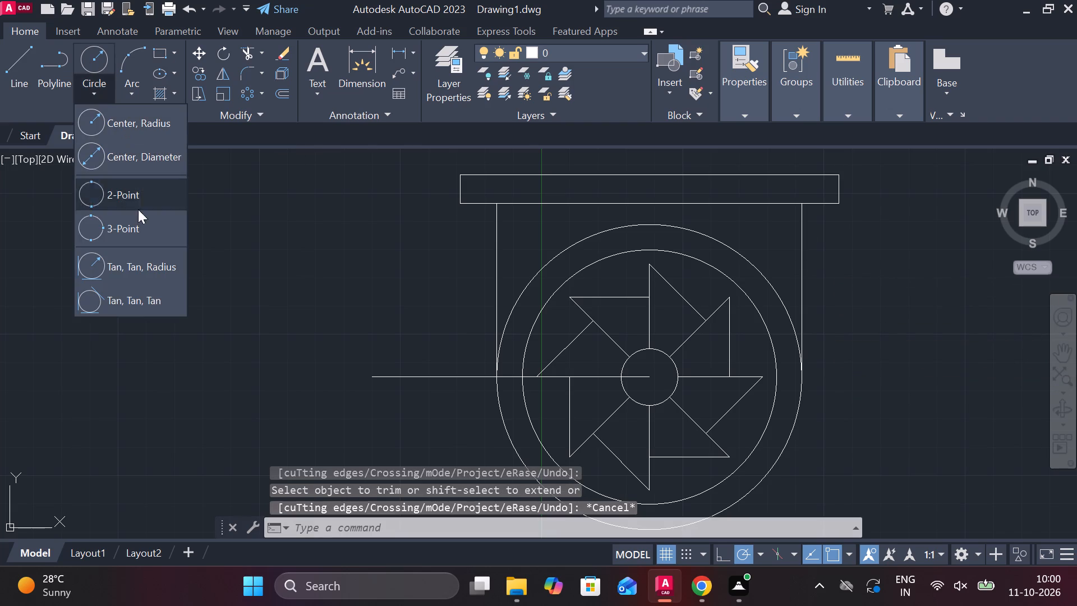
left_click(141, 261)
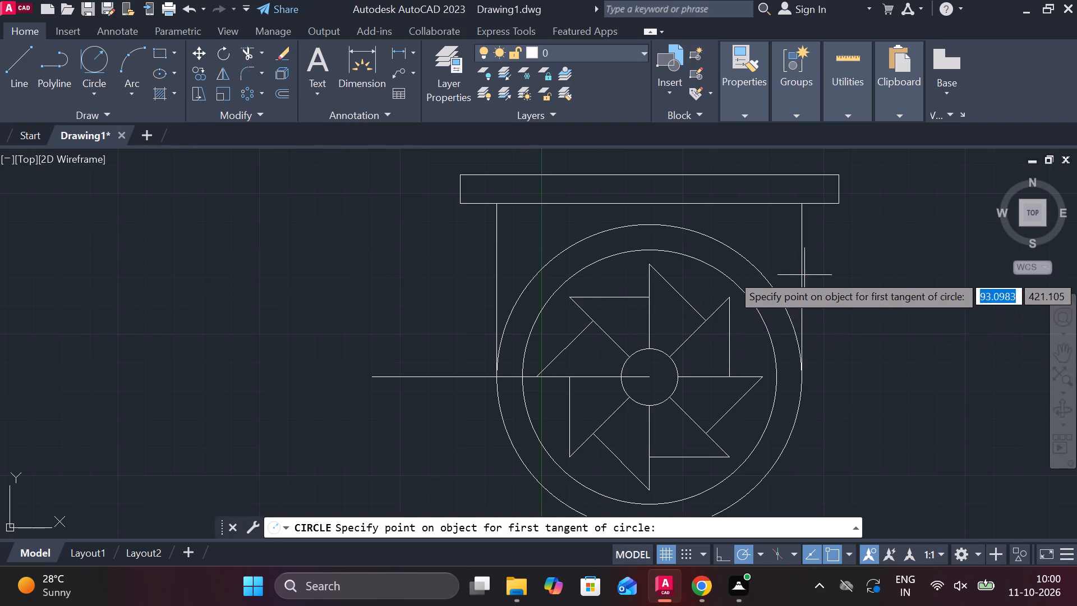
middle_click_drag(794, 272, 718, 272)
scroll(719, 260, "up", 1)
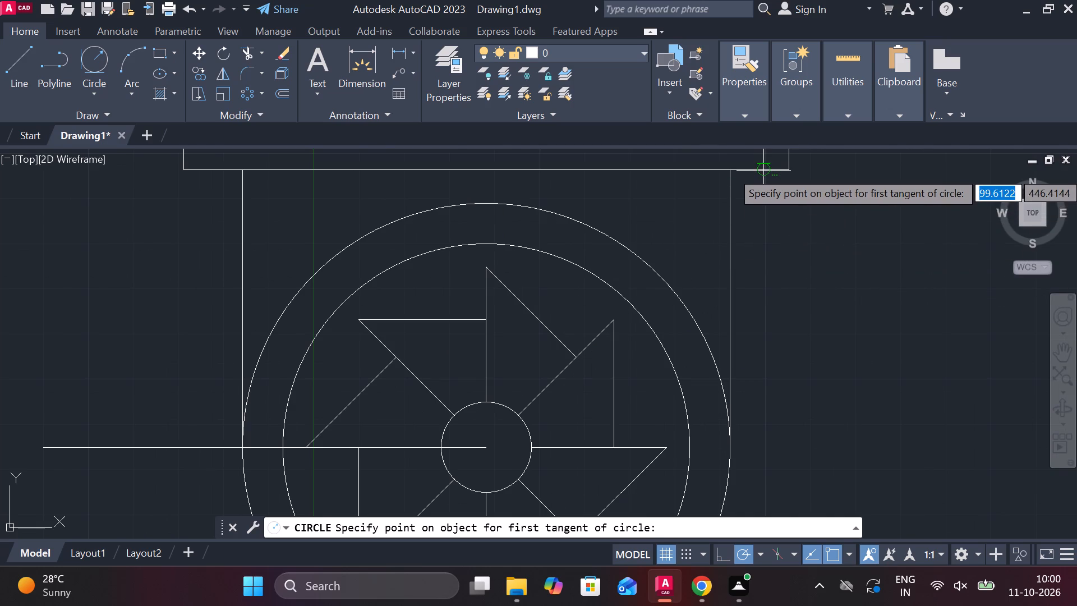
left_click(763, 171)
left_click(719, 200)
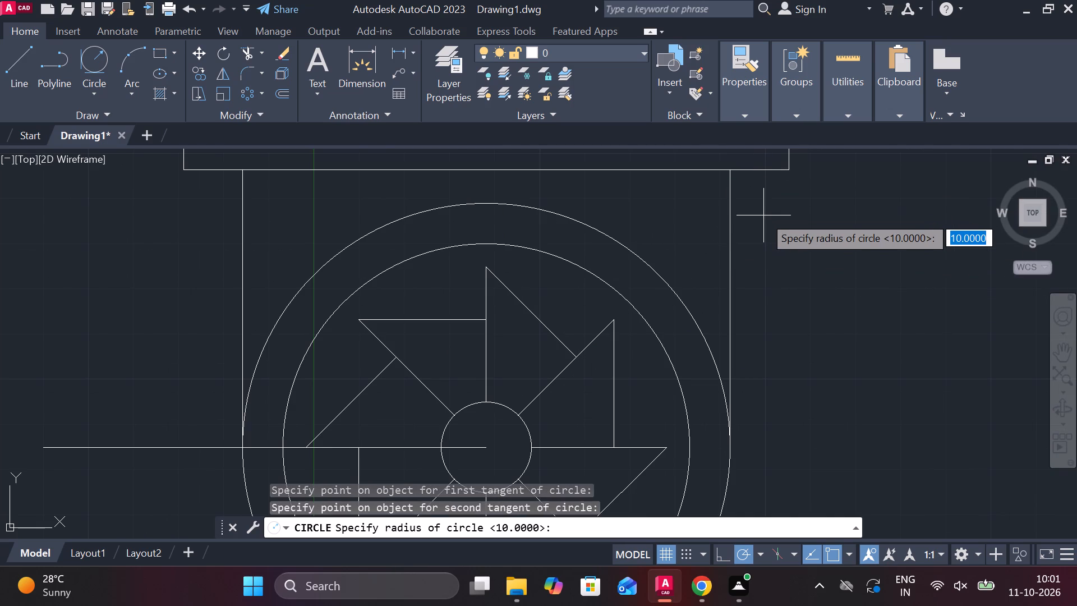
type("7.5")
key("Return")
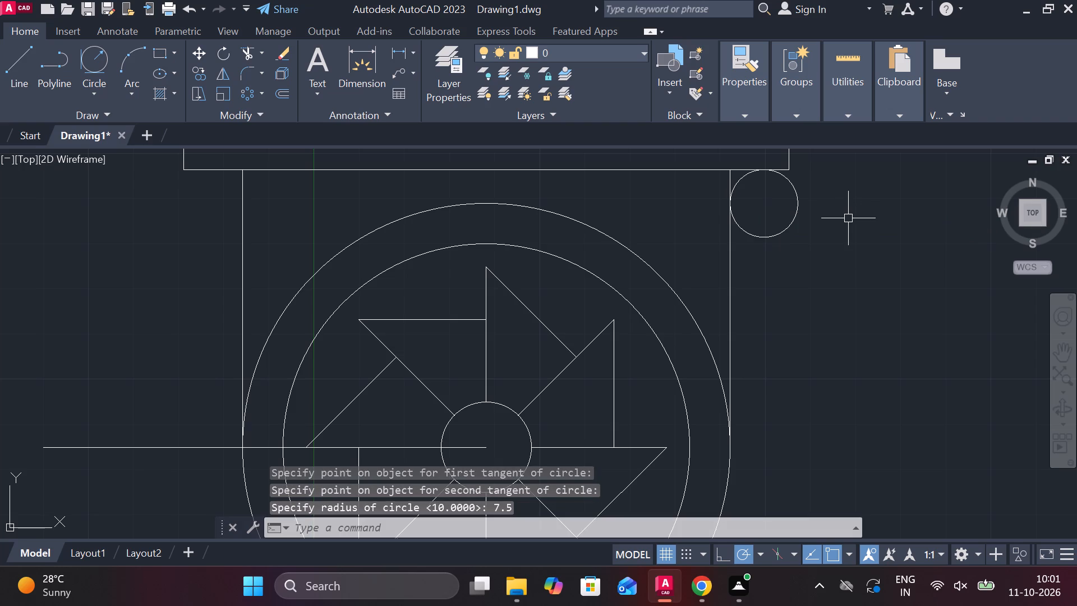
Trim the right tangent circle to leave only the corner arc between the flange and the right side line.
type("TR")
key("space")
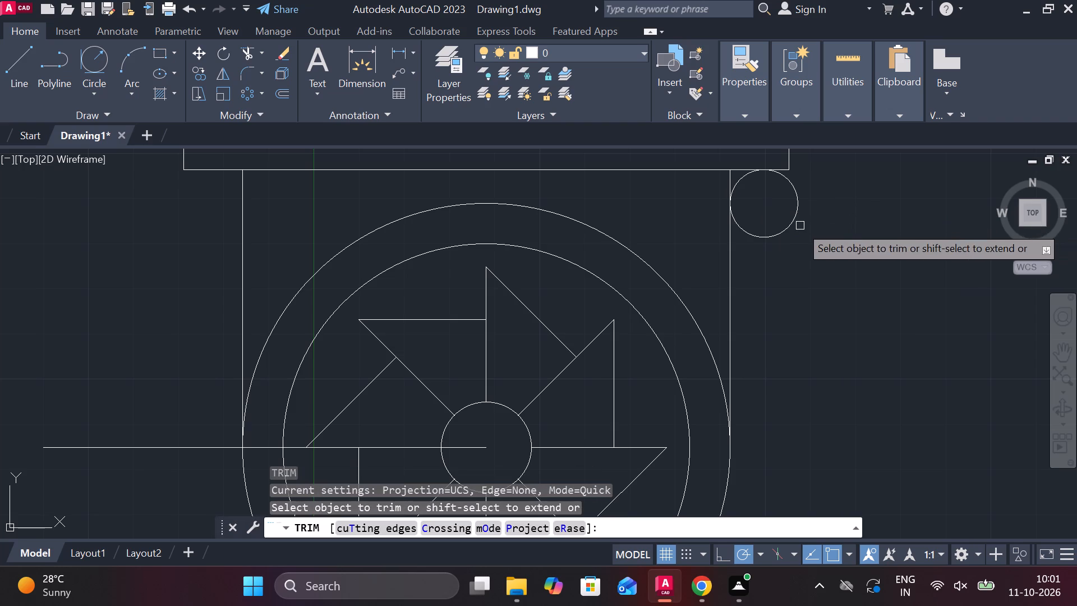
left_click(771, 236)
scroll(786, 251, "down", 2)
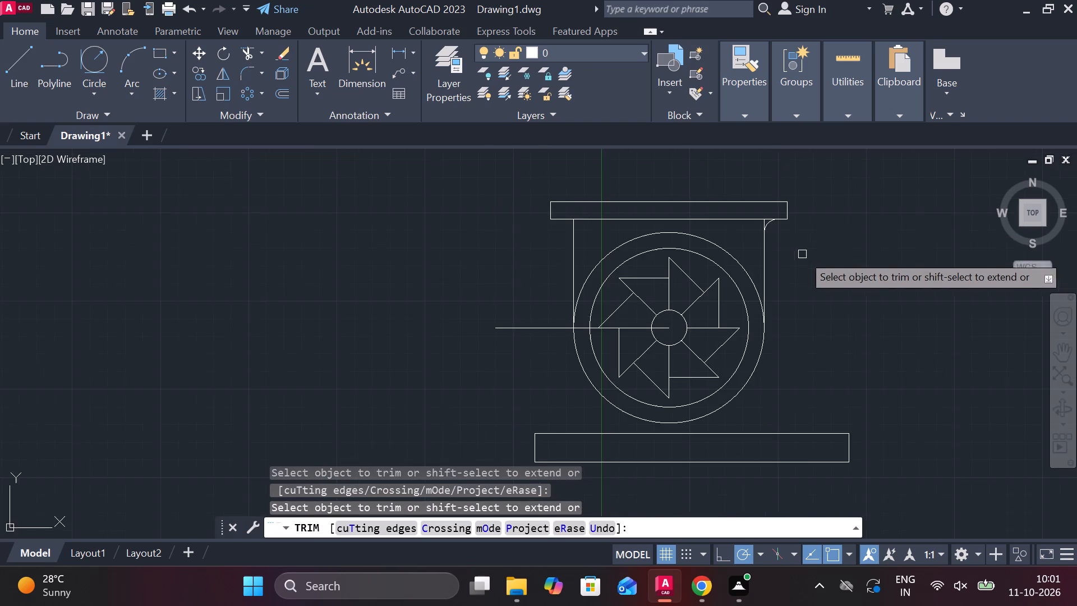
middle_click_drag(807, 254, 831, 262)
key("Escape")
Draw a radius 7.5 circle tangent to the flange's bottom edge and the left side line, outside the housing.
left_click(99, 63)
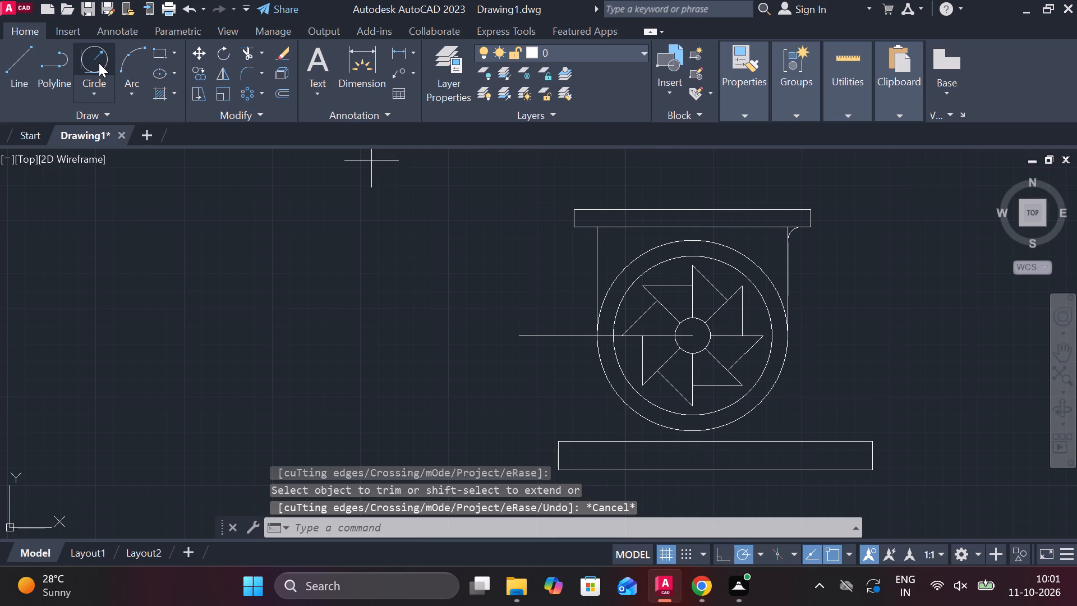
scroll(526, 183, "up", 3)
middle_click_drag(594, 321, 400, 219)
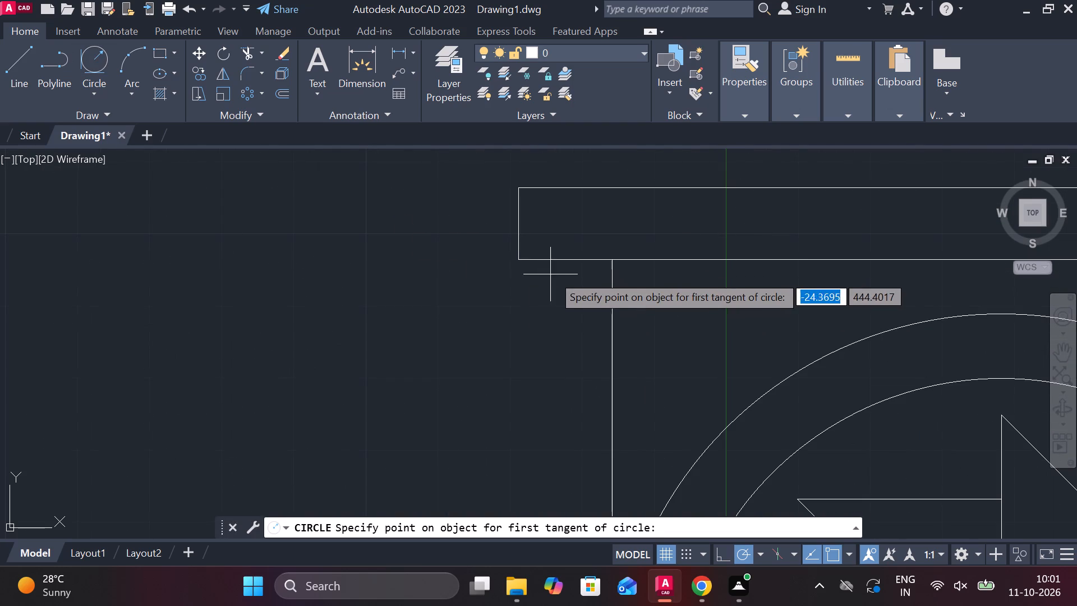
left_click(550, 258)
left_click(605, 292)
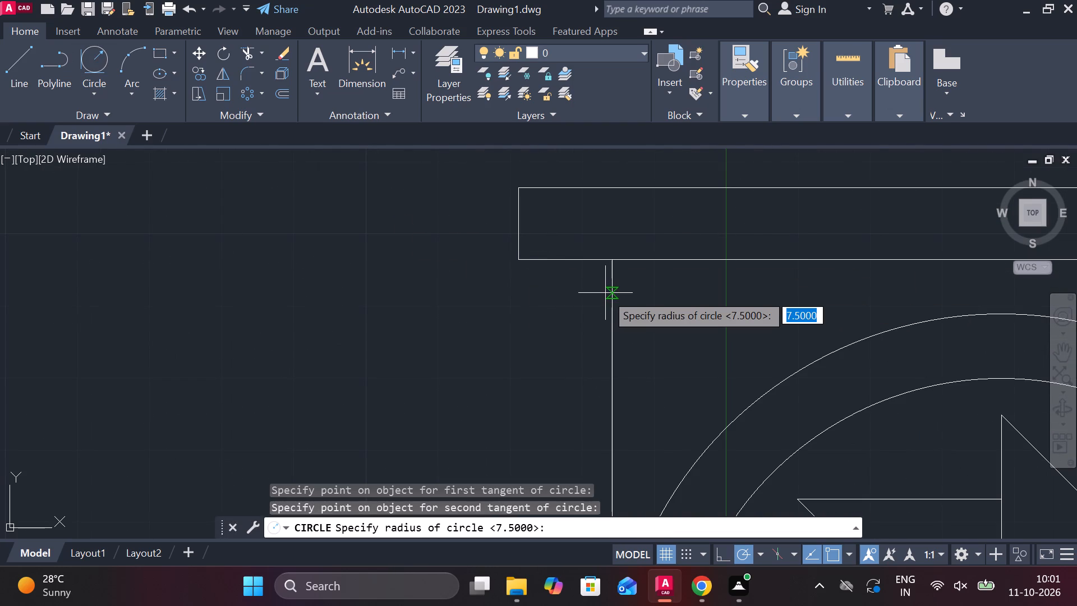
key("Return")
key("Escape")
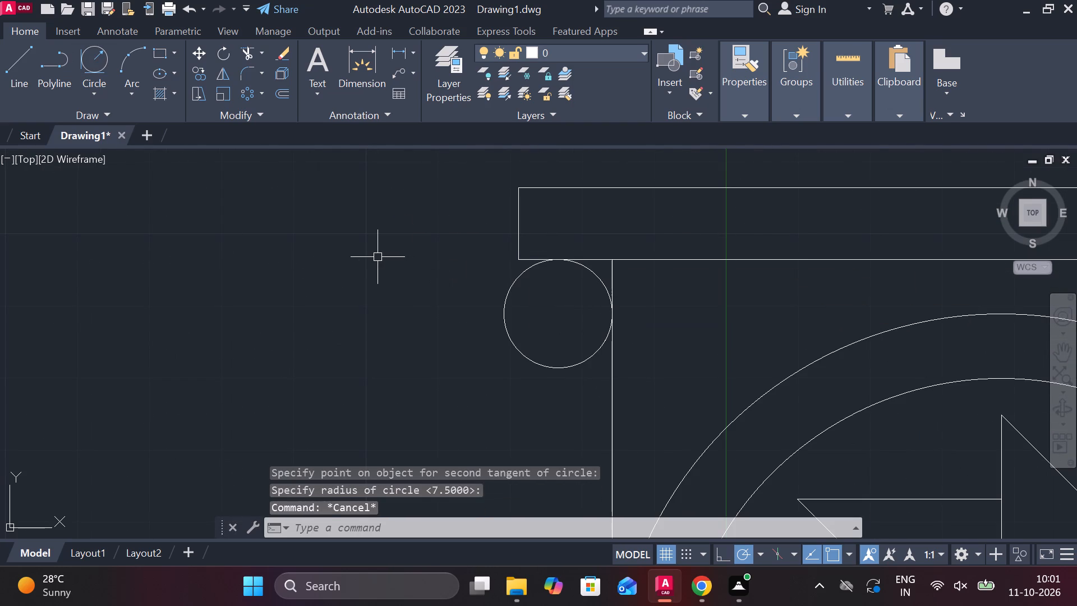
Trim the left tangent circle to leave only the corner arc between the flange and the left side line.
type("TR")
key("space")
left_click(512, 340)
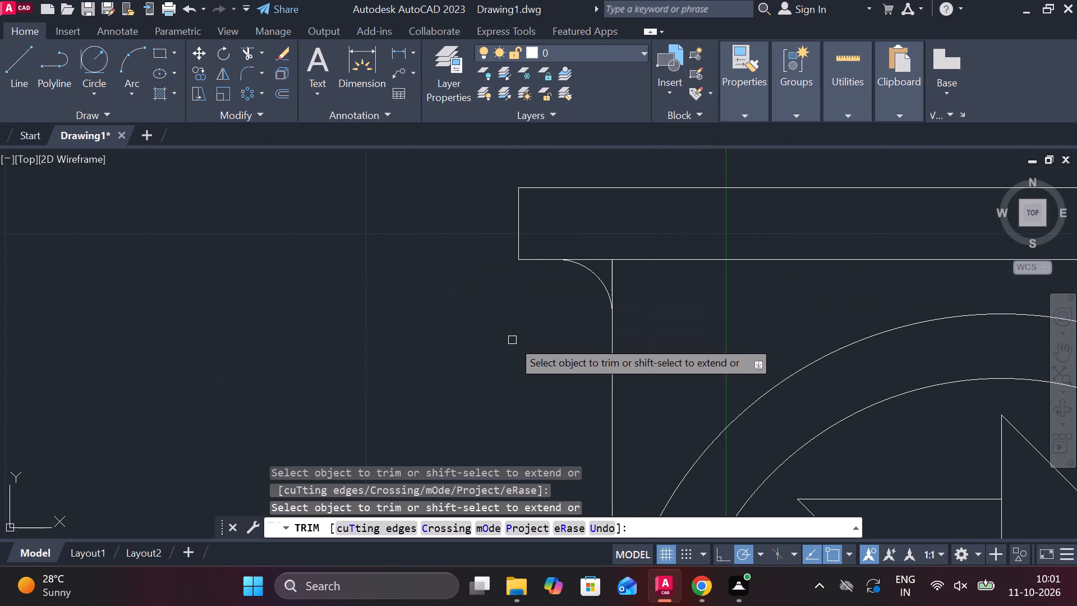
middle_click_drag(475, 340, 448, 340)
key("Escape")
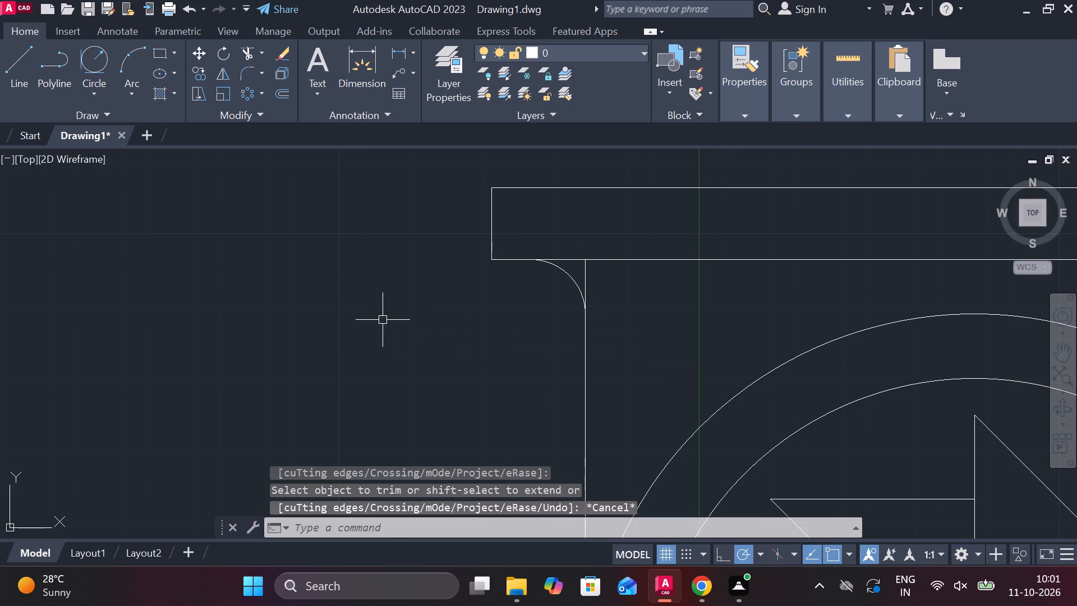
Fillet both lower corners of the top flange with a radius of 4.
key("f")
key("Return")
key("r")
key("Return")
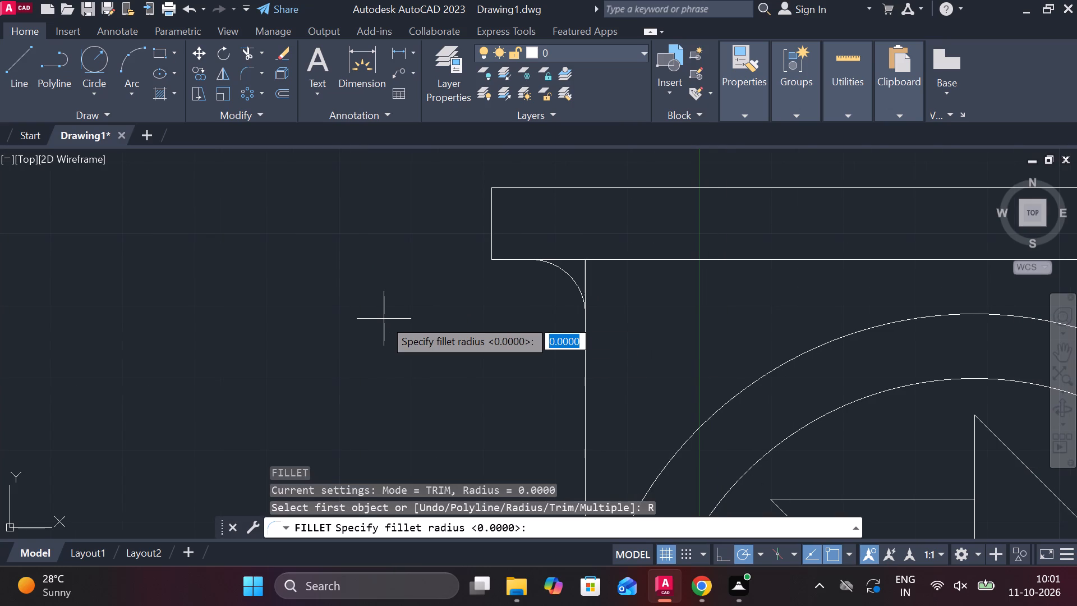
key("4")
key("Return")
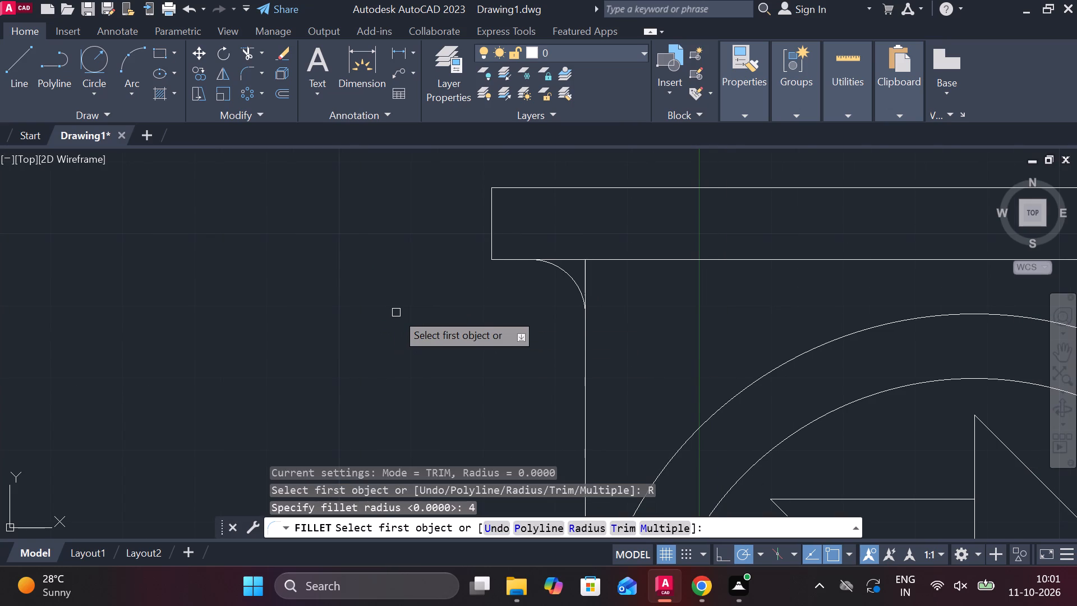
scroll(399, 313, "up", 1)
left_click(545, 189)
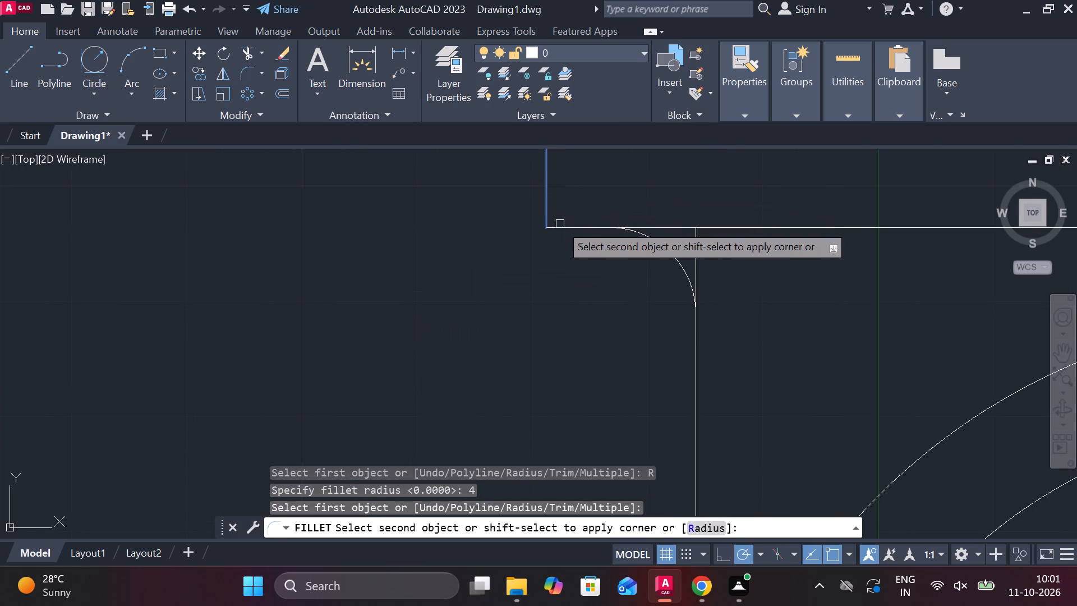
left_click(564, 229)
scroll(533, 261, "down", 2)
middle_click_drag(484, 307, 191, 316)
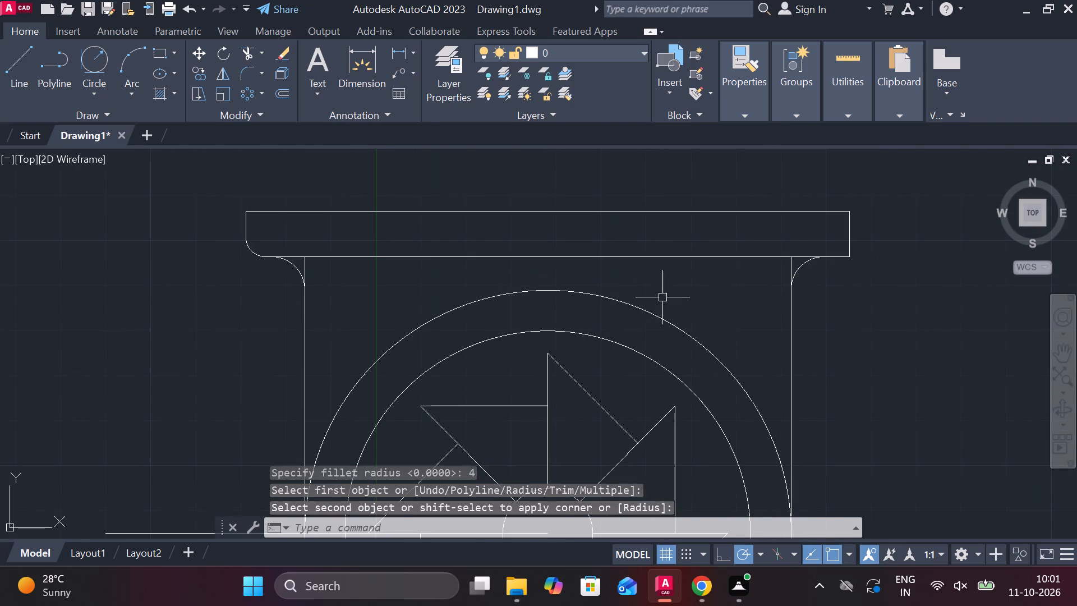
key("space")
left_click(834, 257)
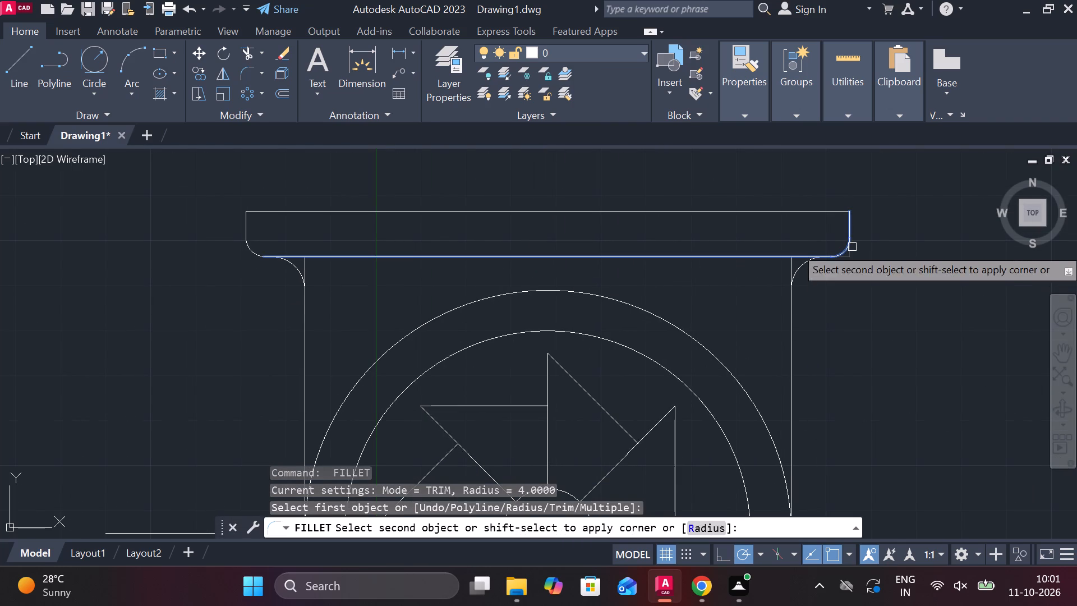
left_click(852, 247)
key("Escape")
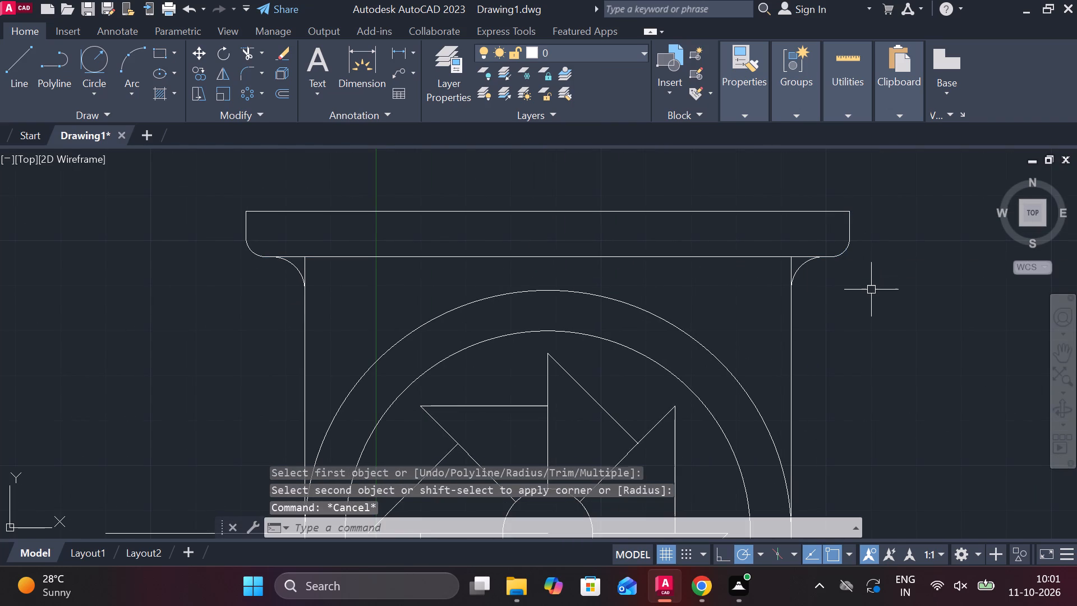
Trim the ends of both side lines between the flange's bottom edge and the corner arcs.
type("TR")
key("space")
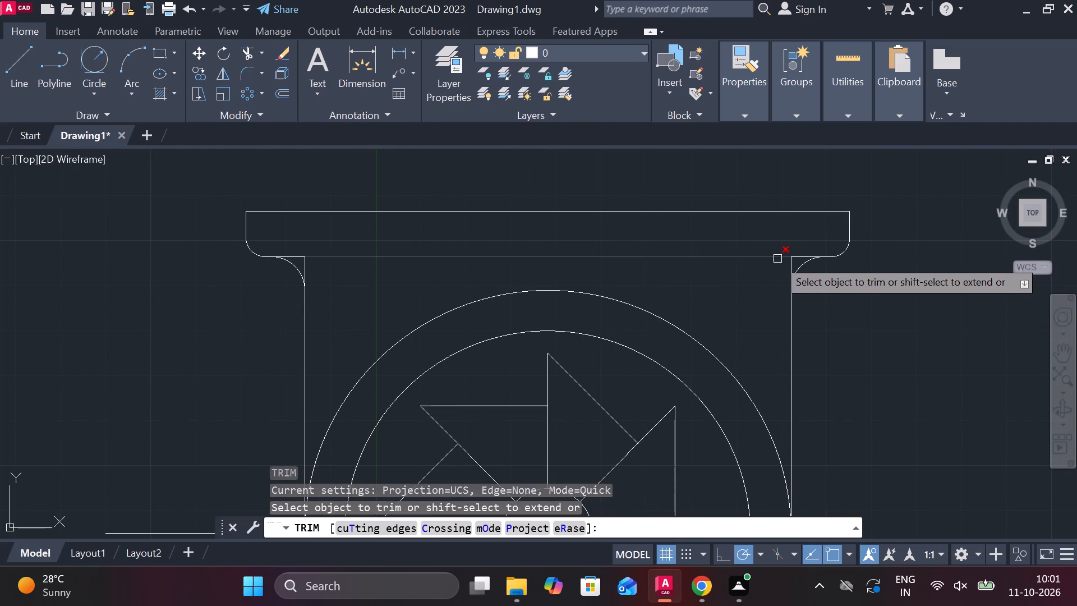
scroll(788, 265, "up", 3)
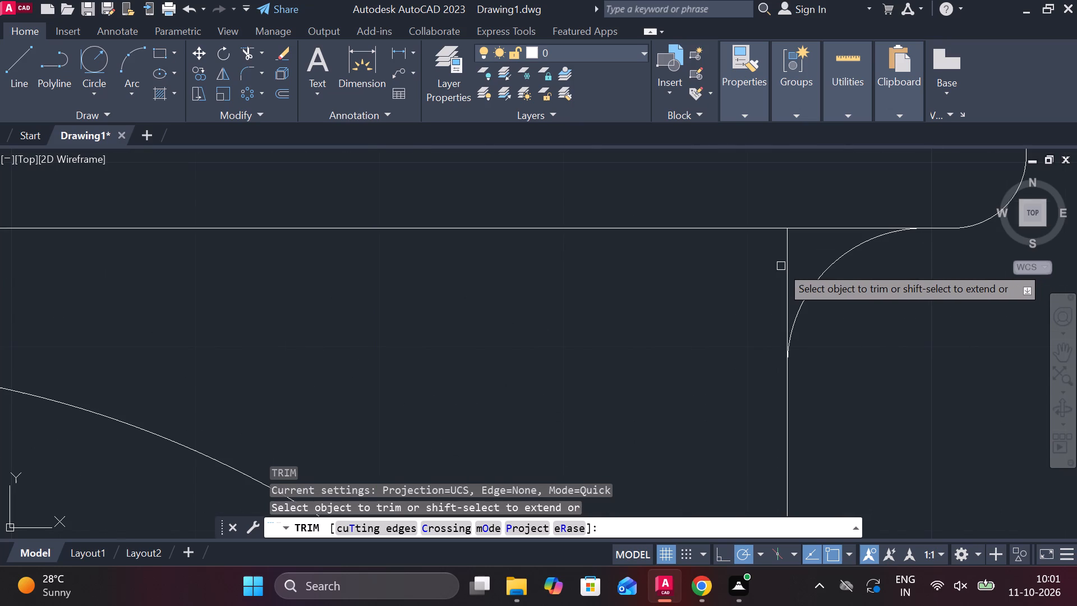
left_click(785, 269)
scroll(775, 283, "down", 4)
scroll(352, 290, "up", 2)
left_click(662, 271)
scroll(484, 353, "down", 3)
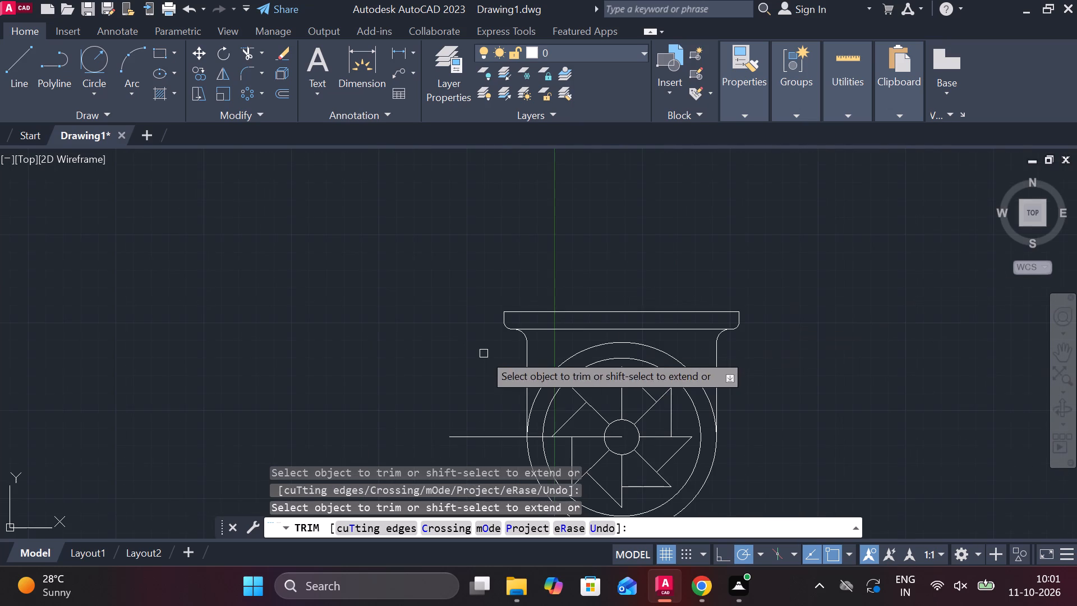
middle_click_drag(781, 382, 765, 256)
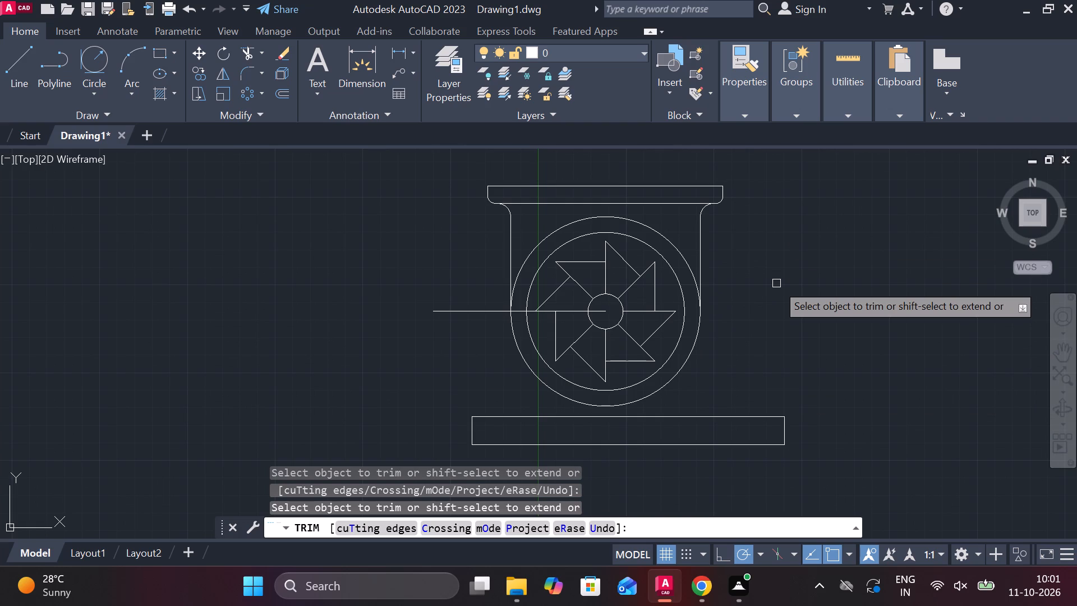
key("Escape")
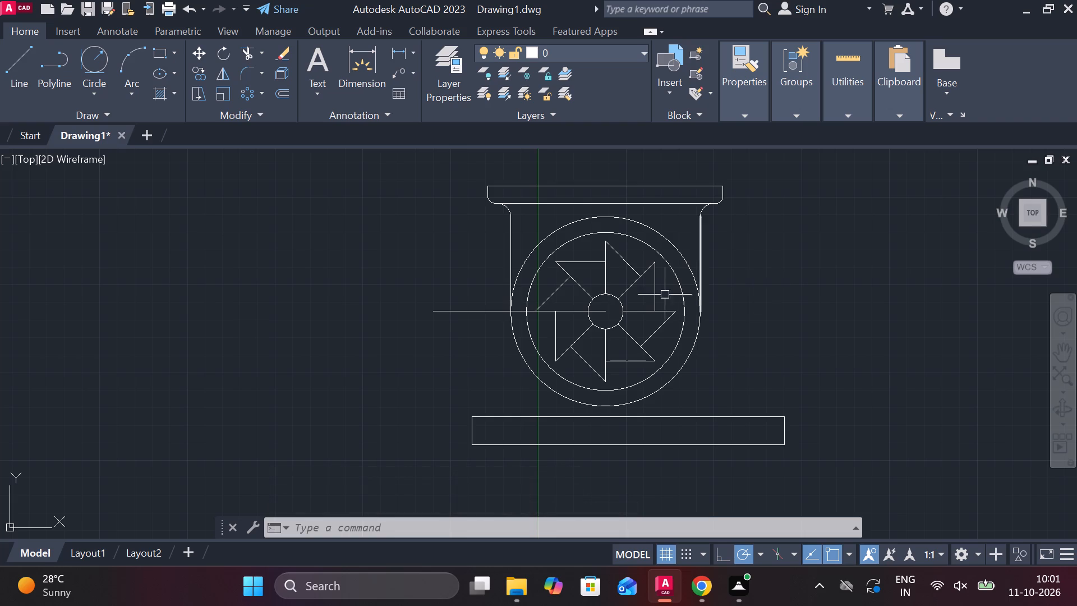
Lengthen the horizontal line through the hub centre to the right, extending it beyond the housing and the base's right end.
left_click(544, 310)
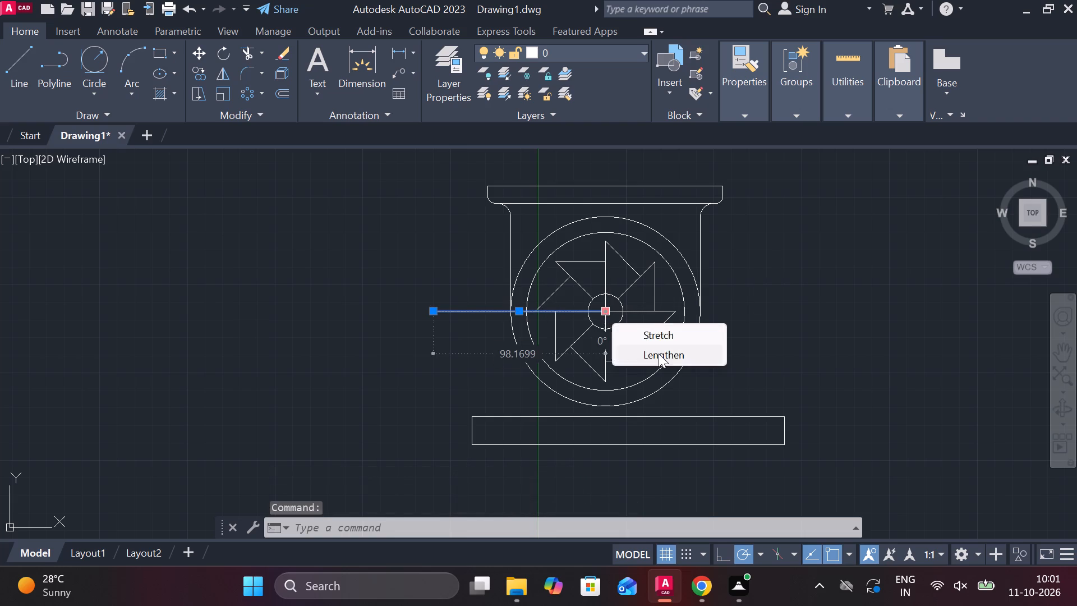
left_click(659, 353)
left_click(808, 340)
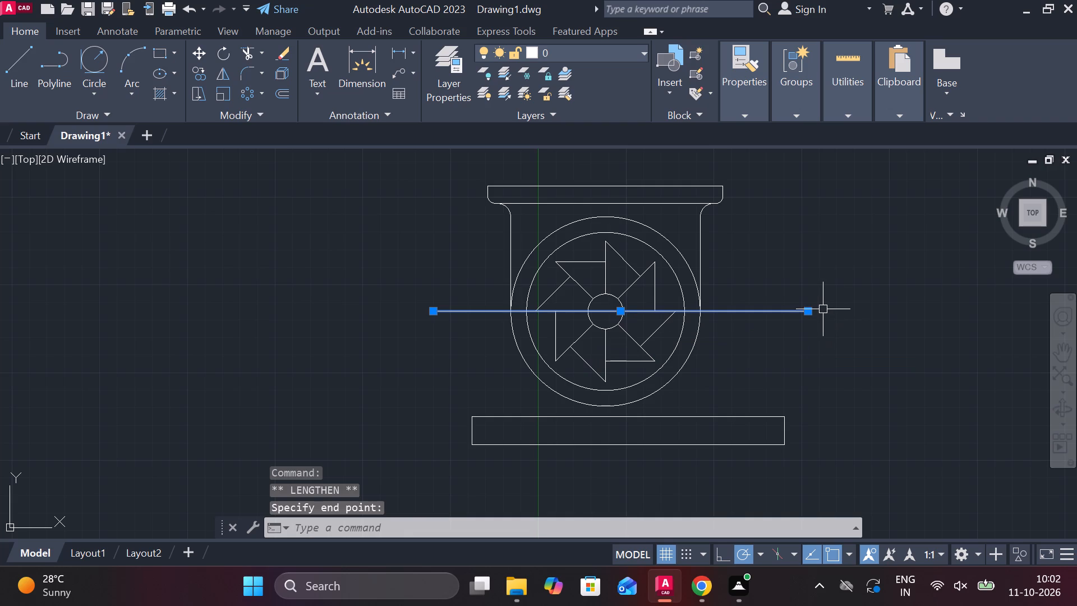
key("Escape")
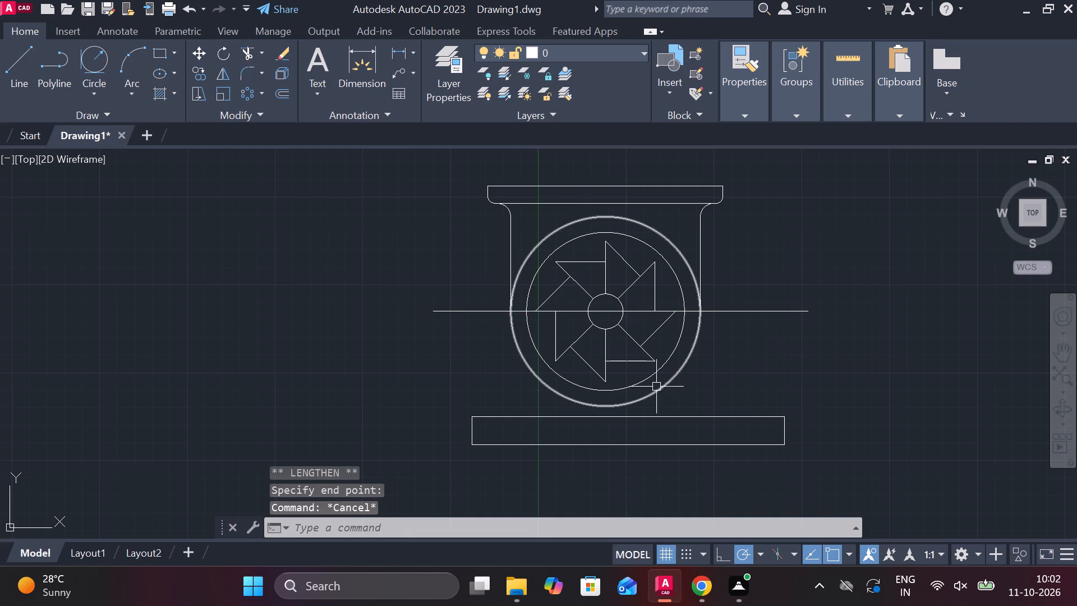
Draw a vertical line about 15 long from the bottom of the housing's inner circle to the base's top edge.
scroll(624, 401, "up", 1)
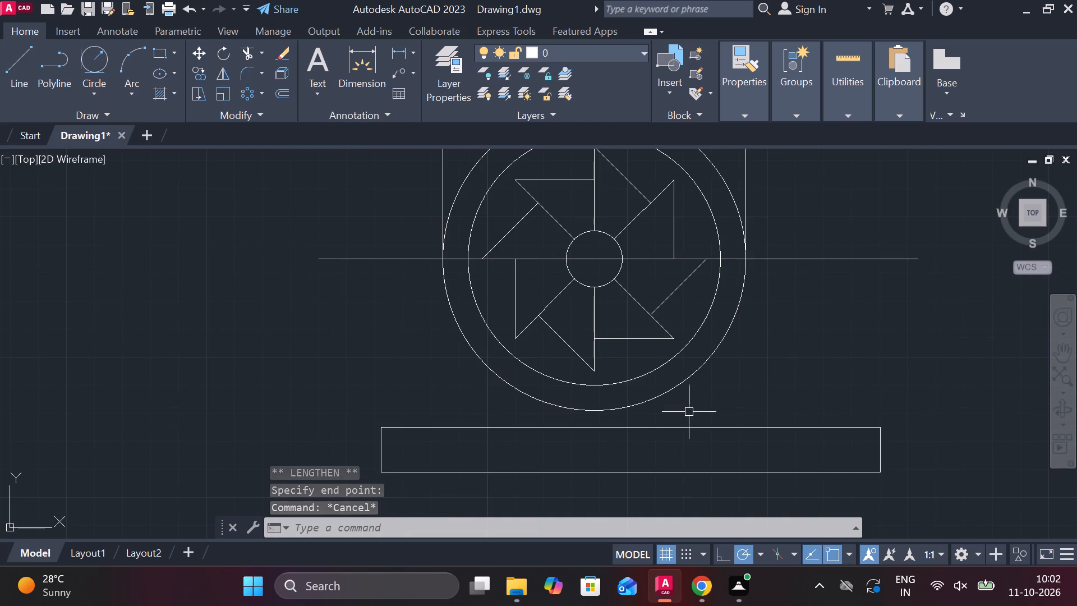
key("l")
key("Return")
middle_click_drag(728, 369, 726, 334)
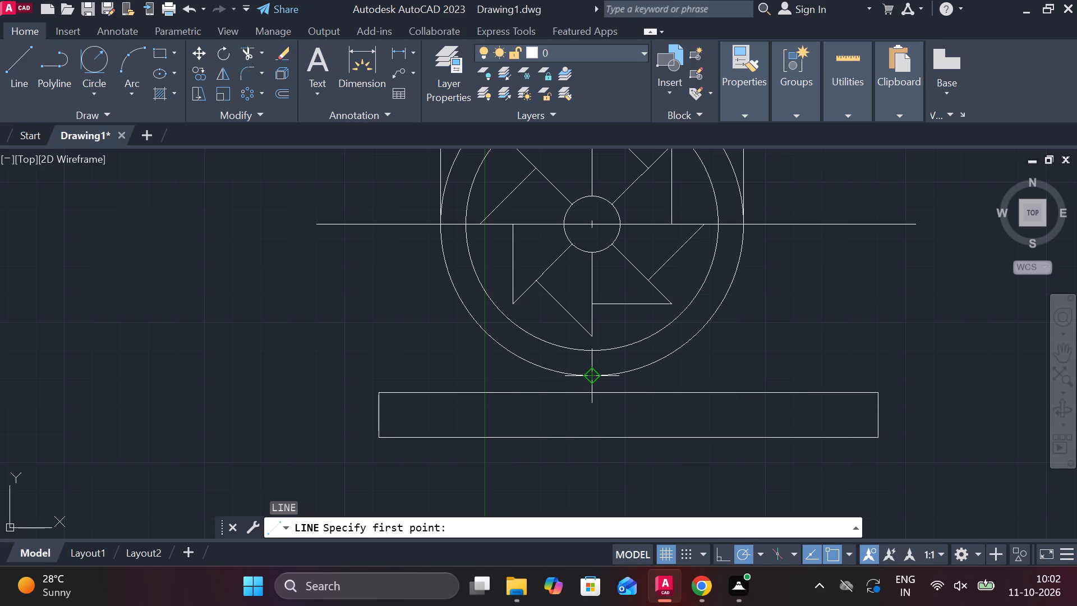
left_click(593, 353)
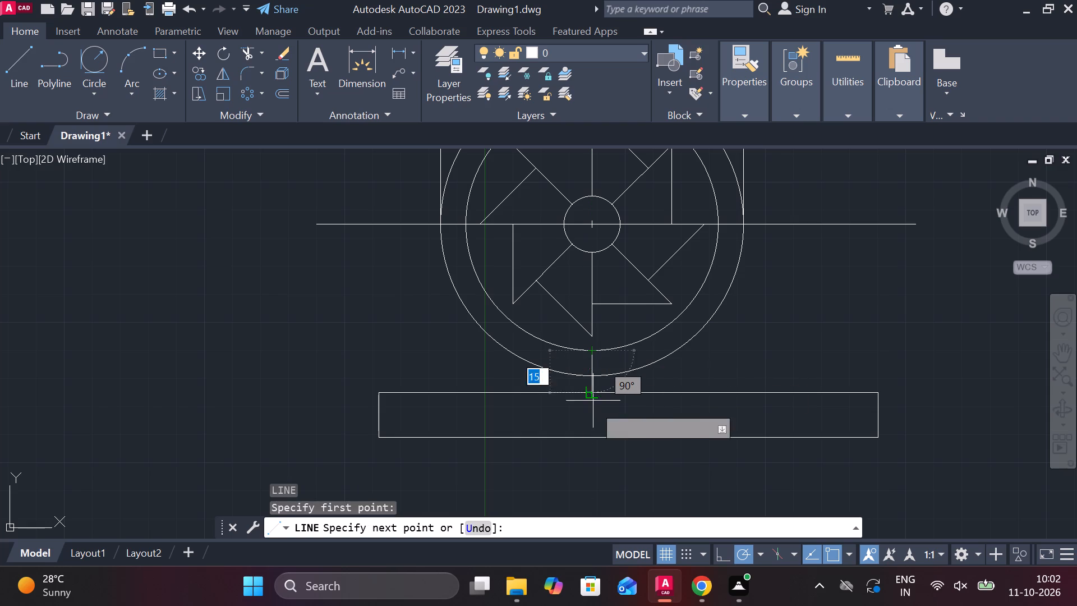
left_click(596, 394)
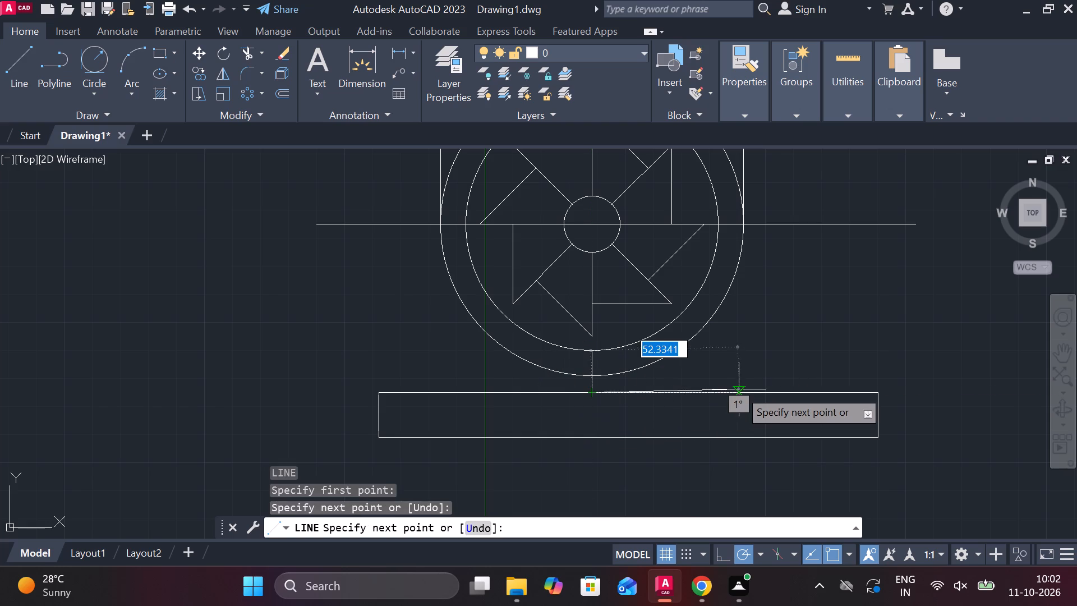
key("Escape")
Offset the short vertical line between housing and base by 20 to each side.
scroll(615, 380, "up", 1)
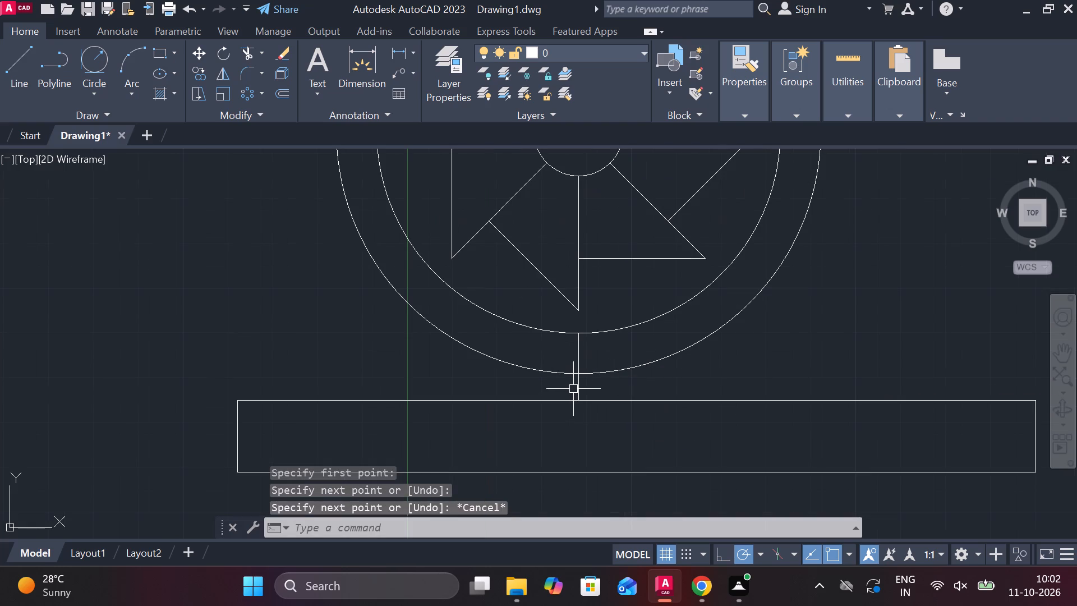
left_click(575, 388)
key("o")
key("Return")
key("Return")
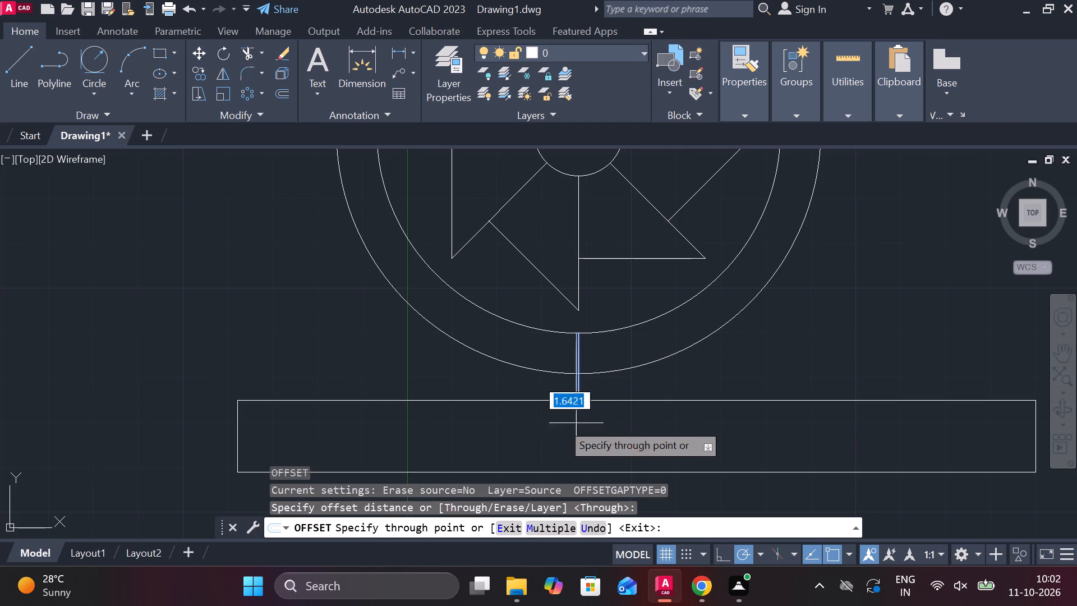
type("20")
key("Return")
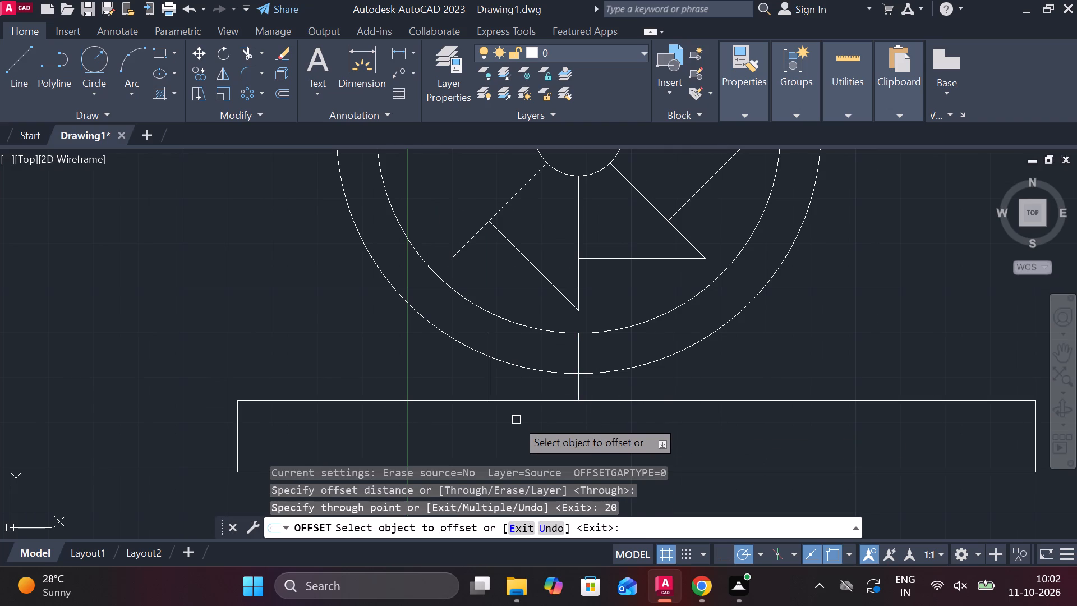
left_click(582, 385)
type("20")
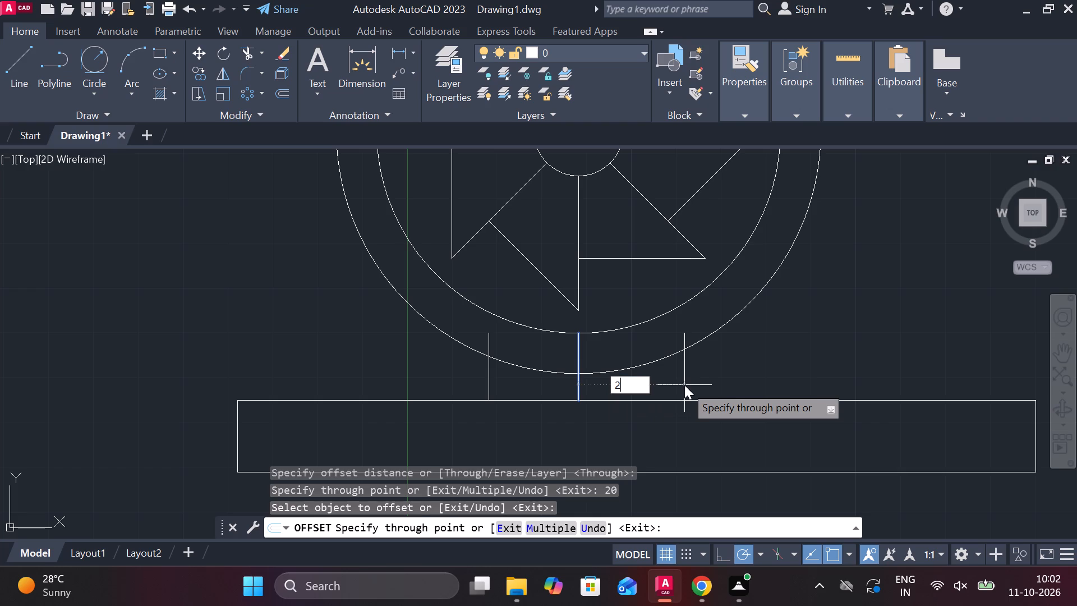
key("Return")
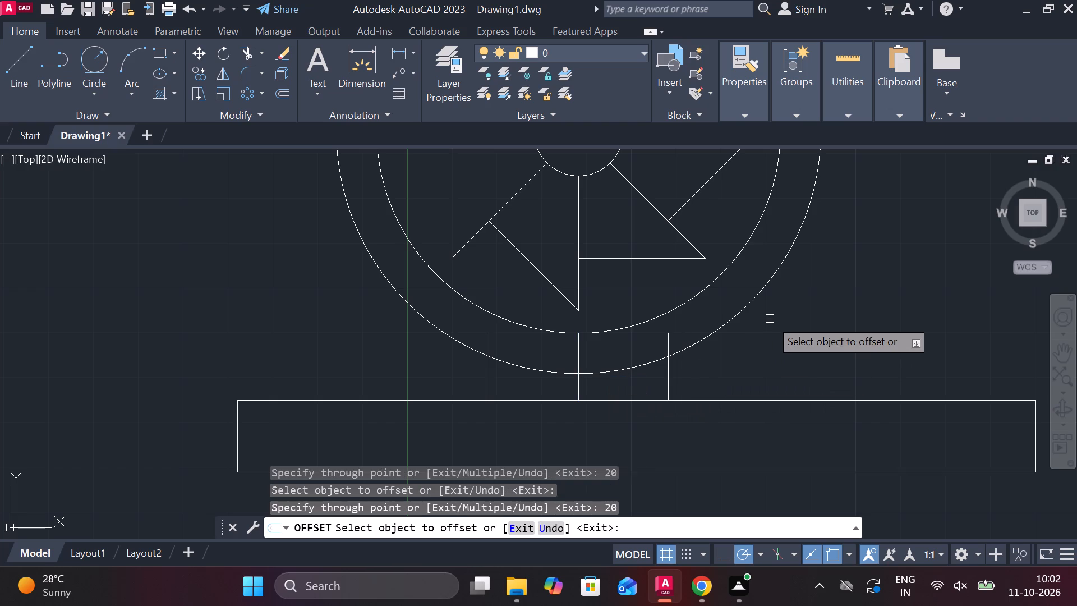
key("Escape")
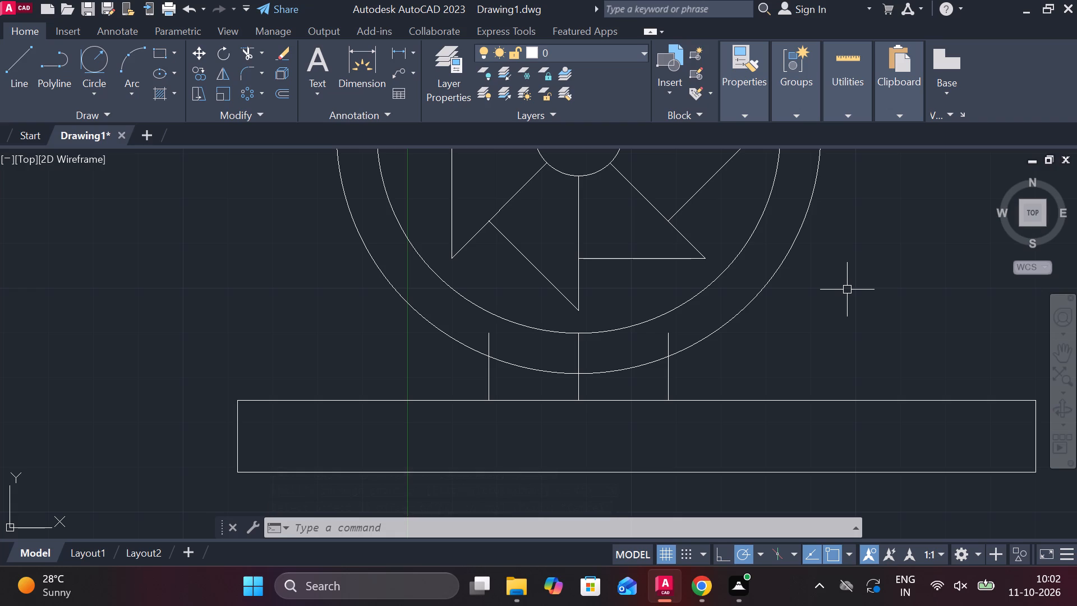
Offset the horizontal line through the hub centre downward by 20.
scroll(855, 284, "down", 2)
scroll(811, 261, "up", 1)
middle_click_drag(902, 276, 680, 336)
left_click(691, 264)
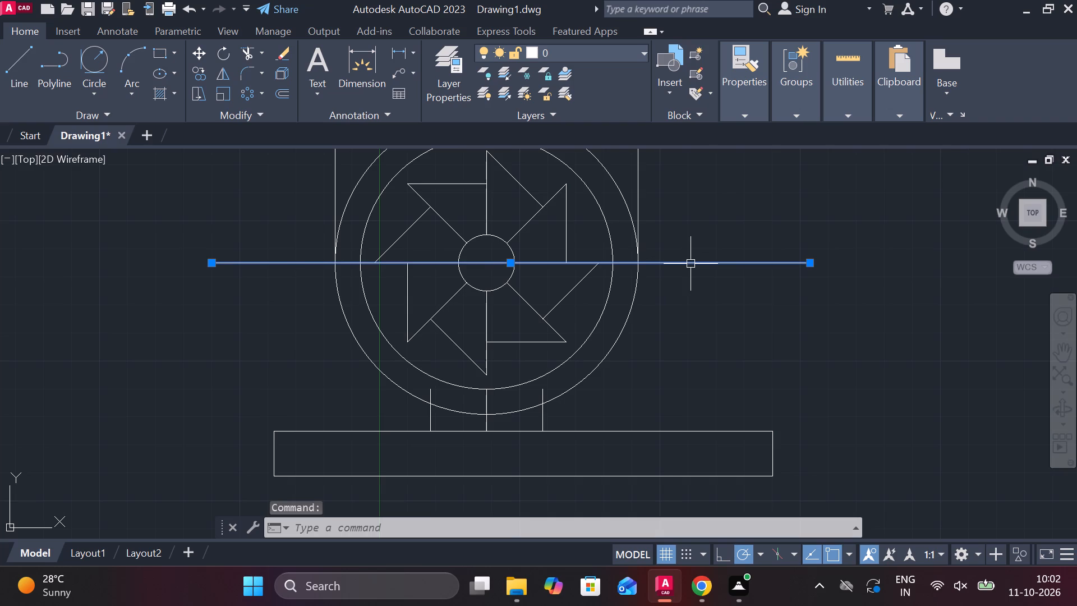
key("o")
key("Return")
key("Return")
type("20")
key("Return")
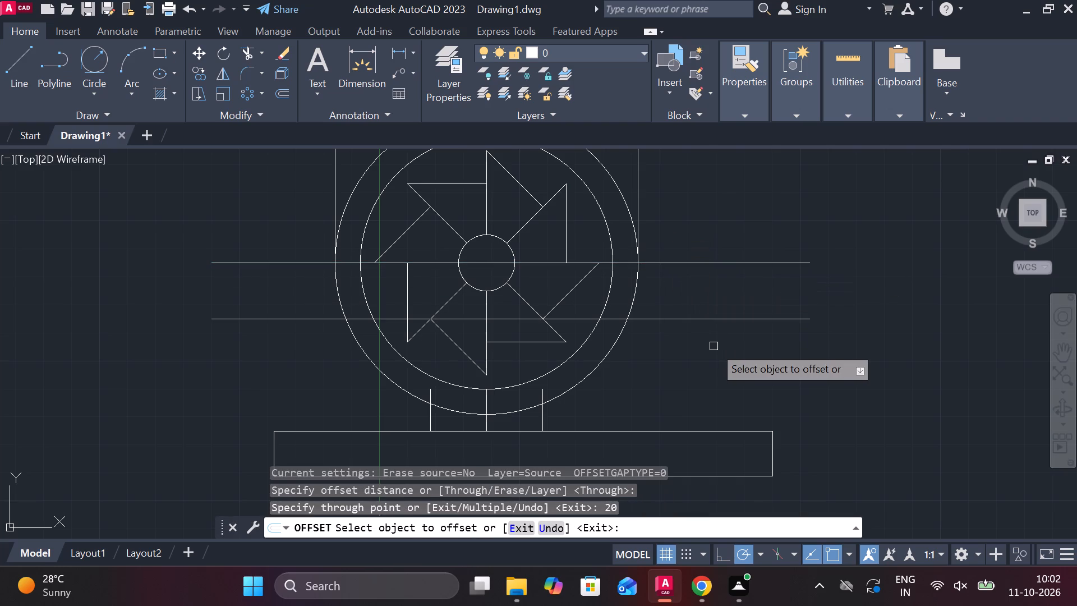
key("Escape")
Trim the lower offset line at the housing and erase its left remainder, keeping only the segment right of the outer circle.
type("TR")
key("space")
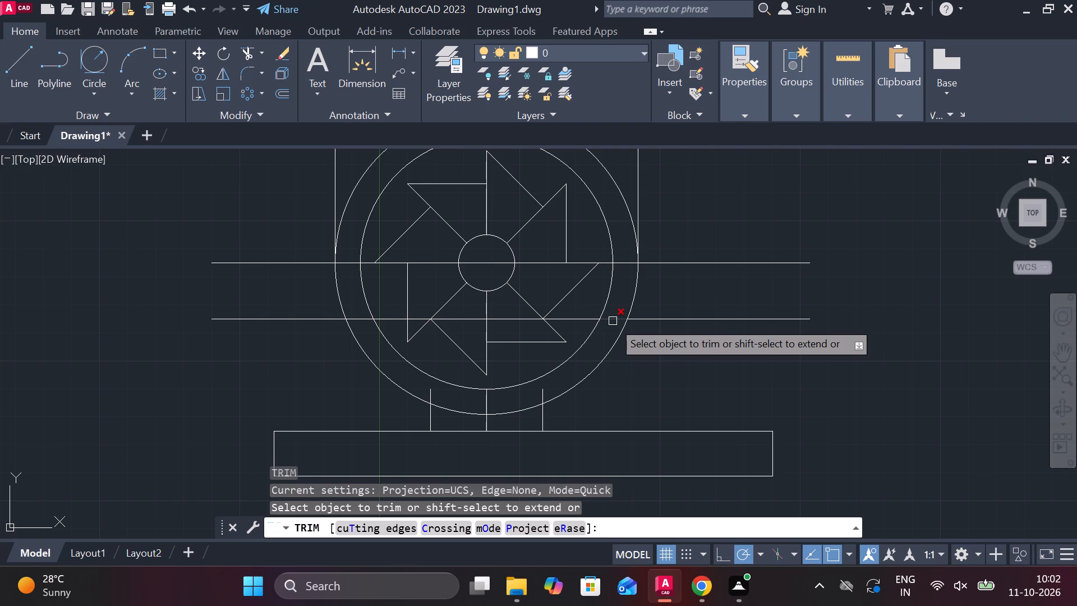
left_click(613, 321)
key("Escape")
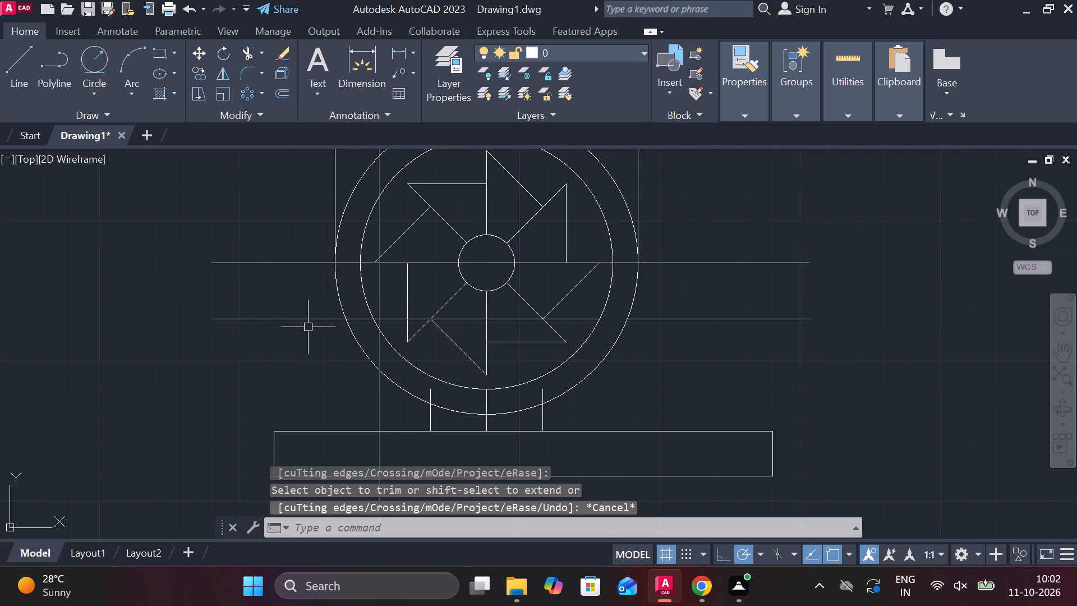
left_click(297, 320)
type("E")
key("space")
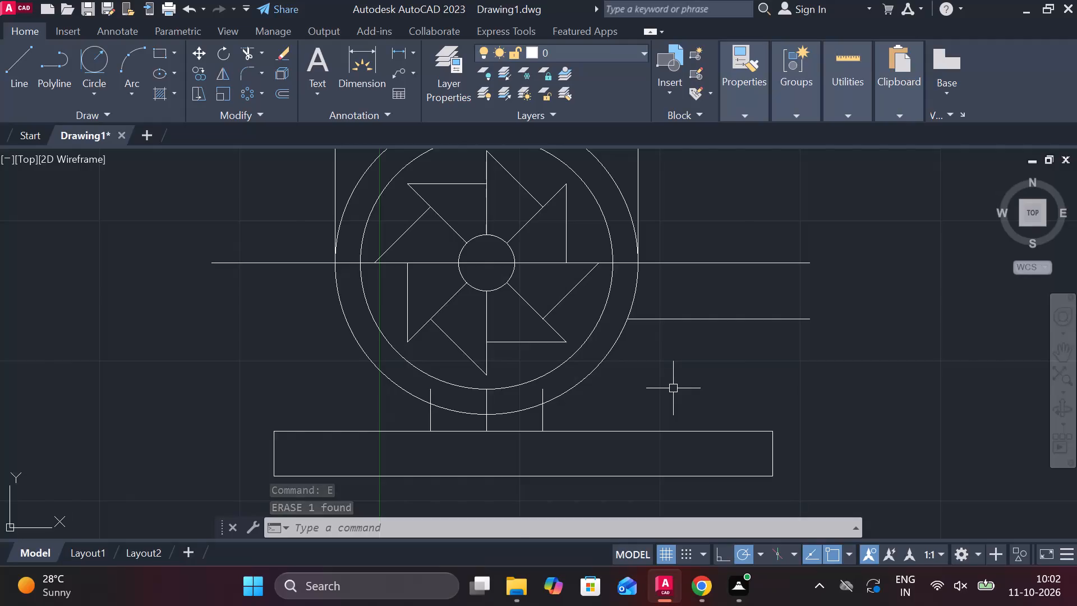
Trim the outer circle between the two offset verticals and their ends inside the housing, forming an open neck to the base.
middle_click_drag(673, 388, 673, 353)
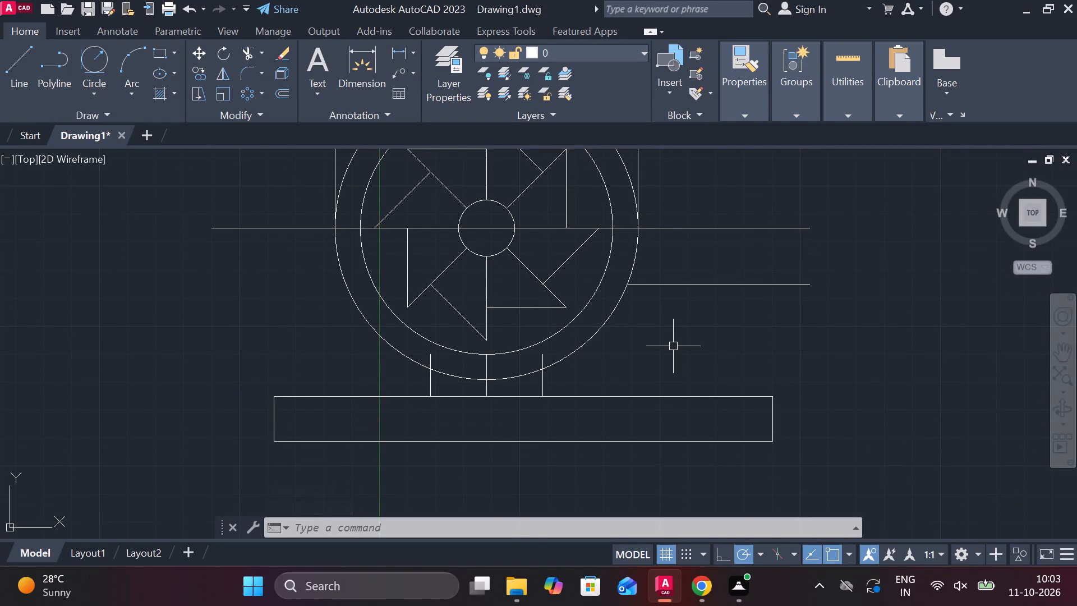
type("TR")
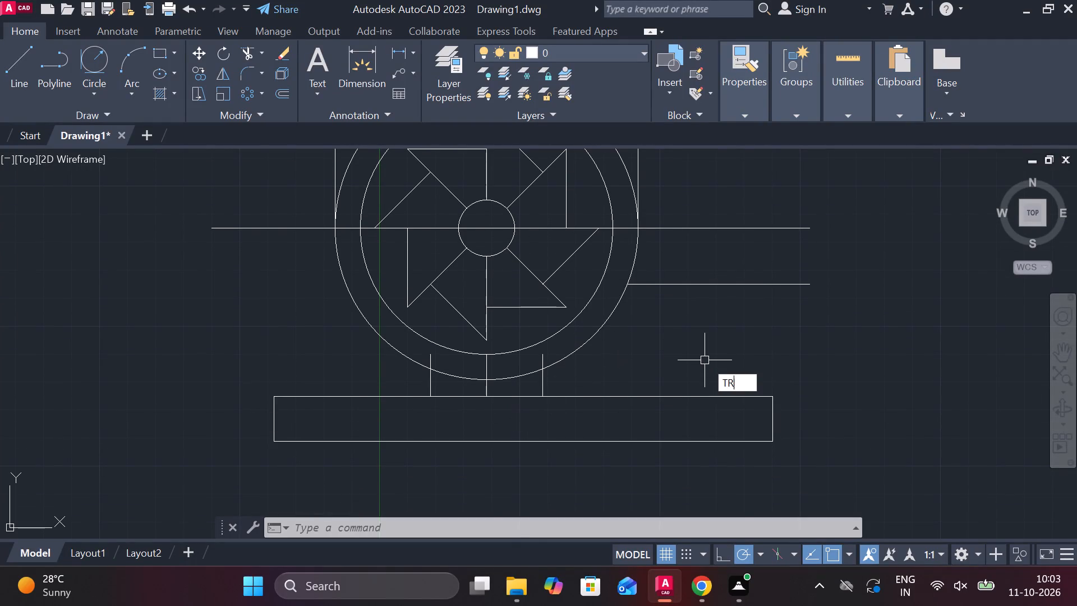
key("space")
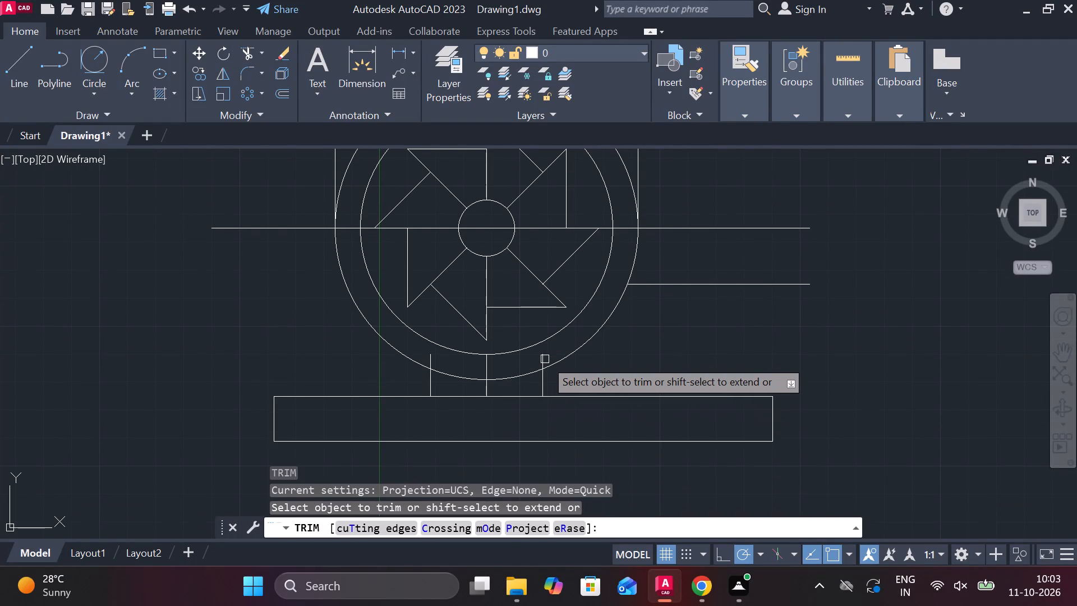
left_click(544, 360)
left_click(523, 380)
left_click(471, 374)
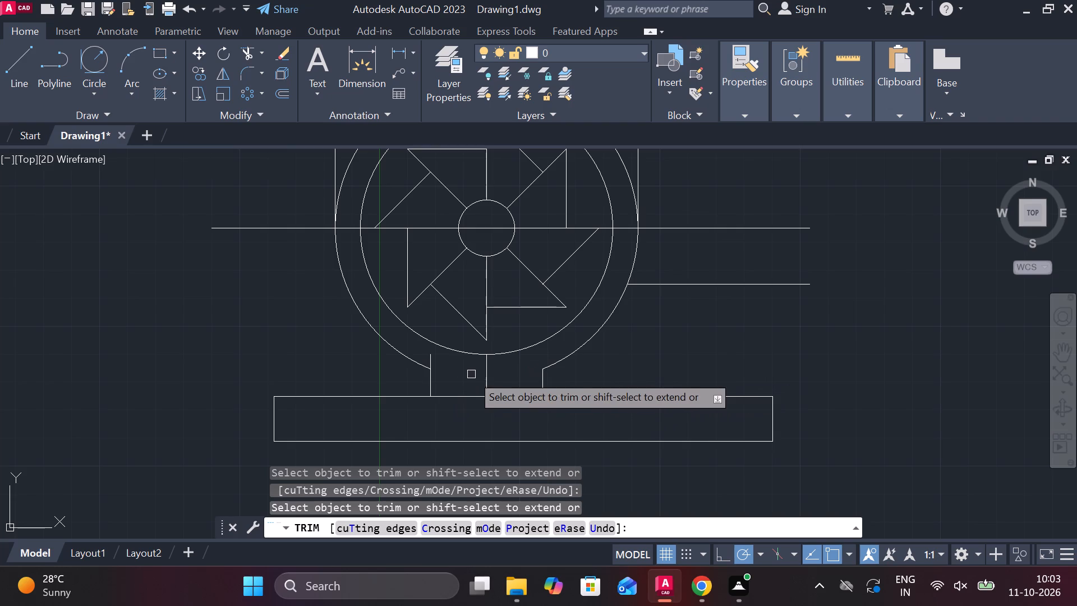
left_click(431, 357)
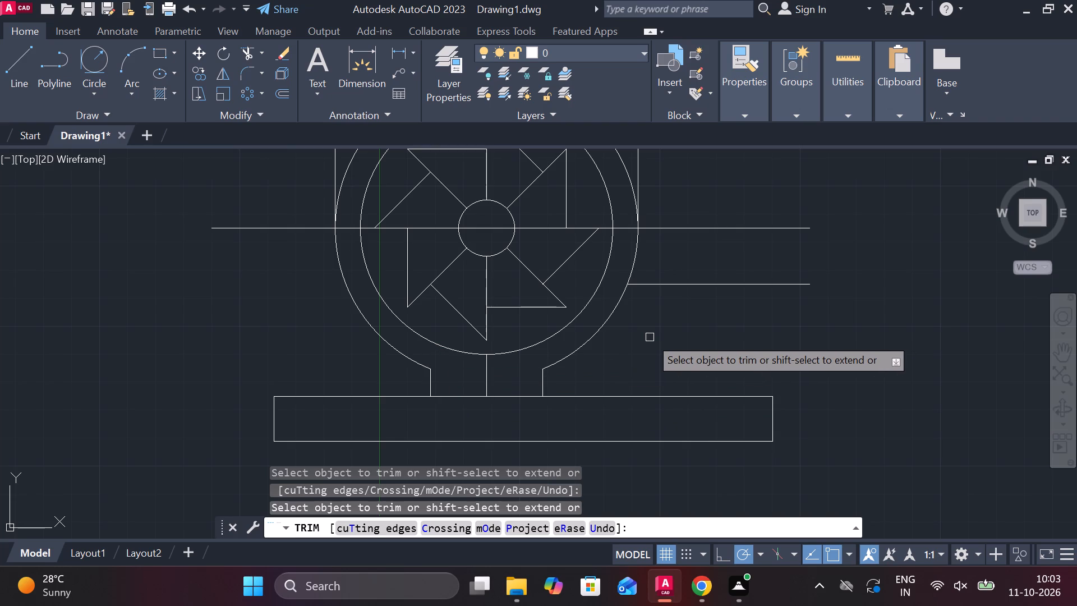
key("Escape")
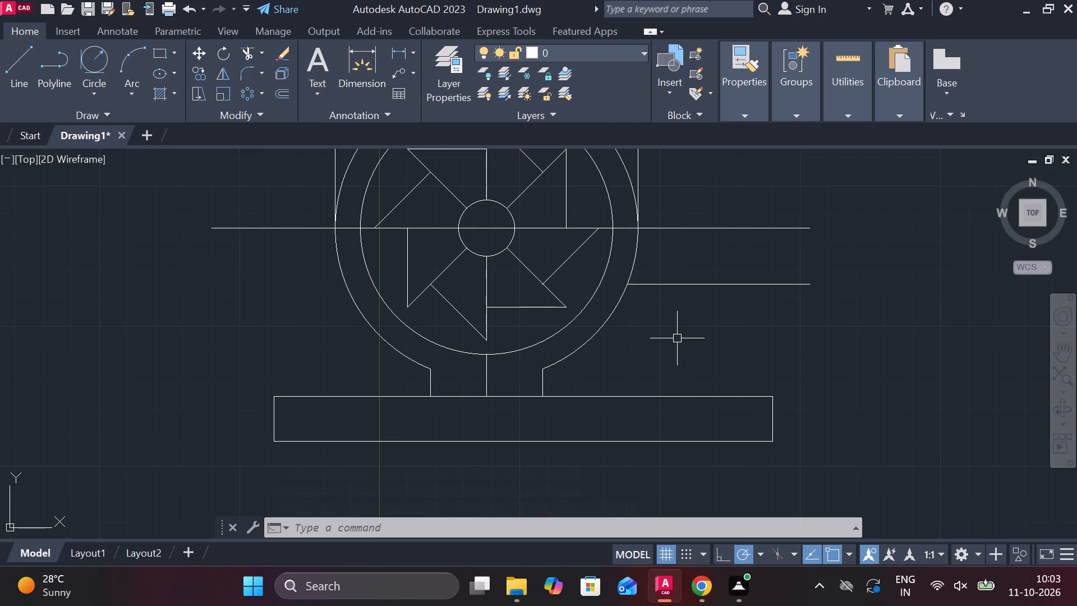
Copy the neck's right vertical line 25.5 to the right along the base's top edge.
left_click(541, 393)
type("CO")
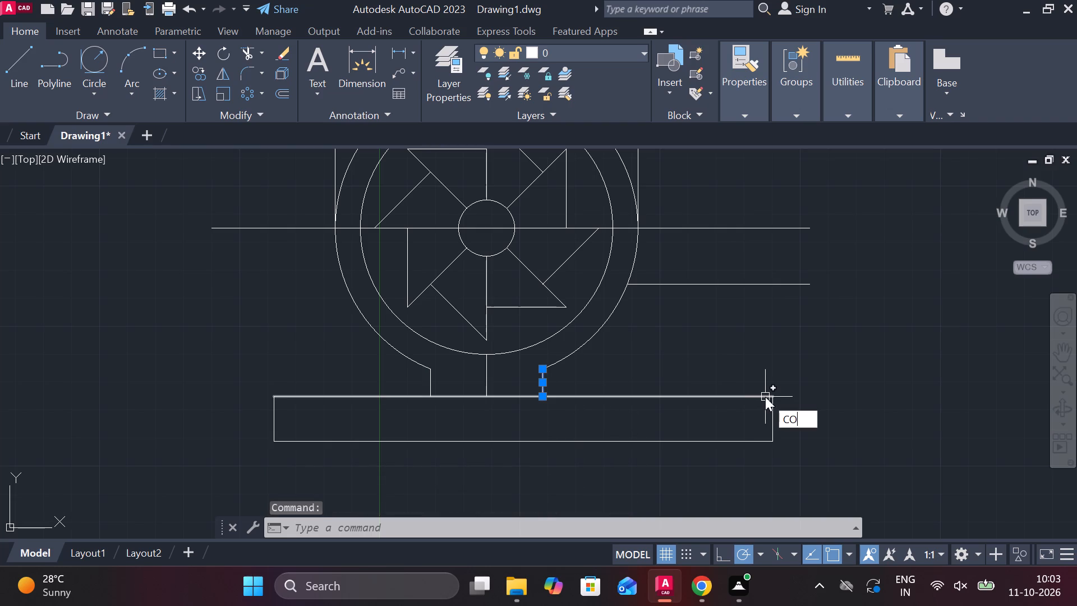
key("Return")
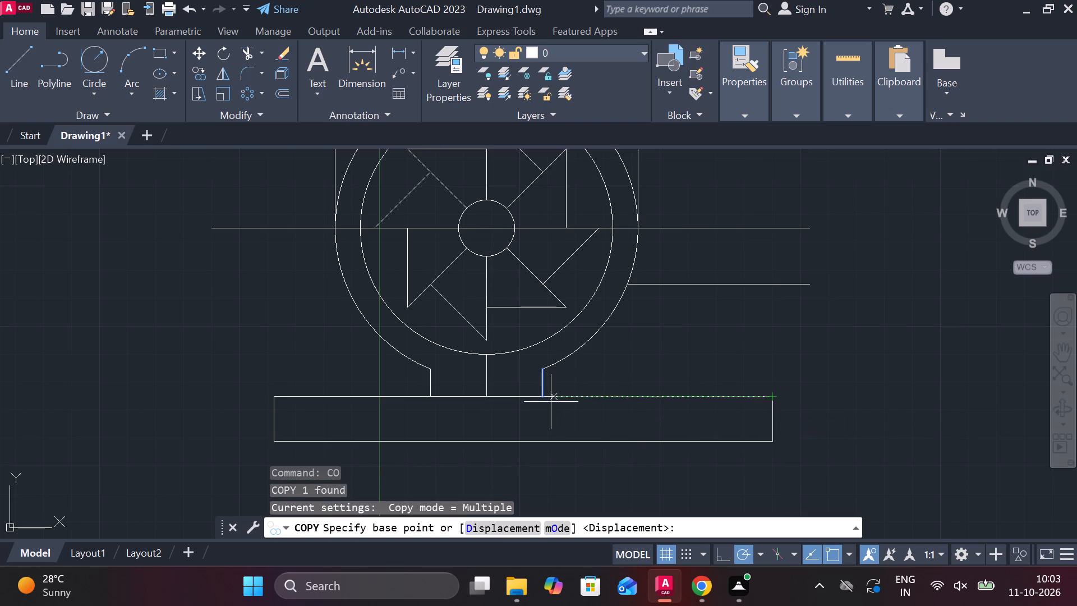
left_click(548, 402)
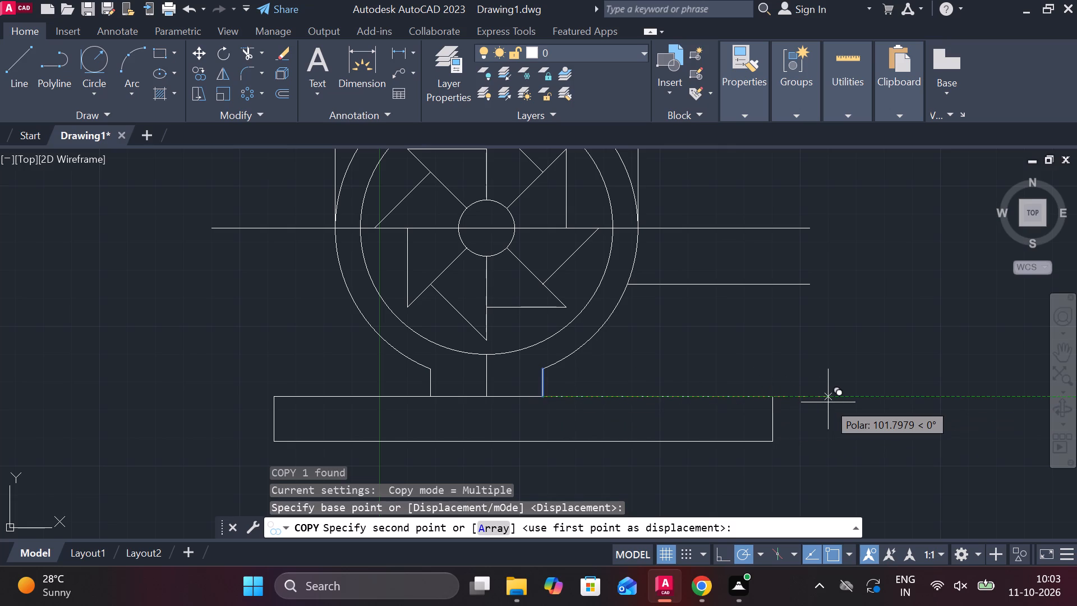
type("25.5")
key("Return")
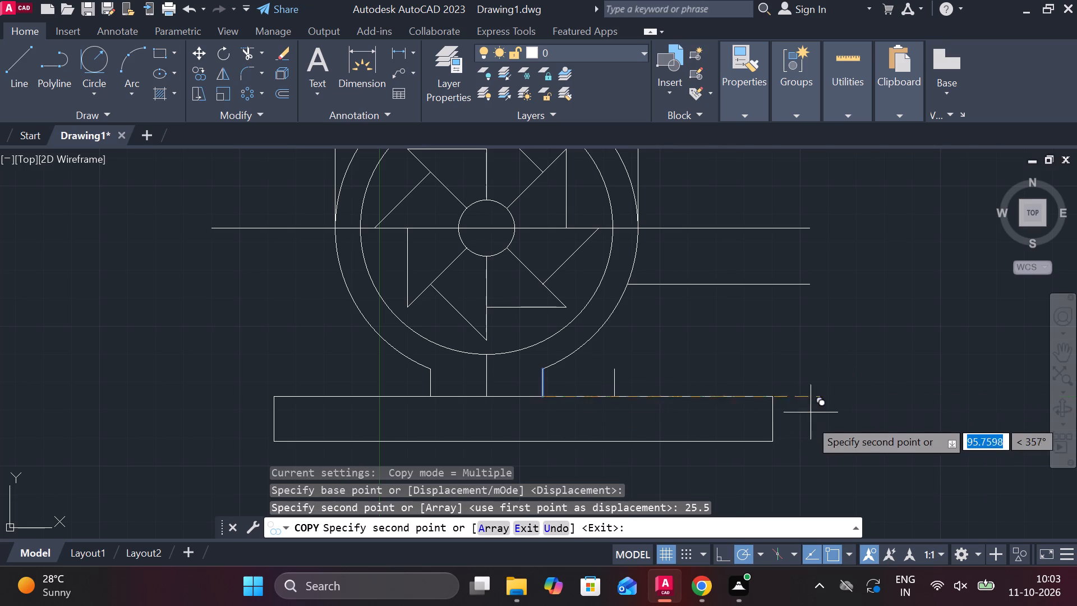
key("Escape")
scroll(738, 372, "down", 2)
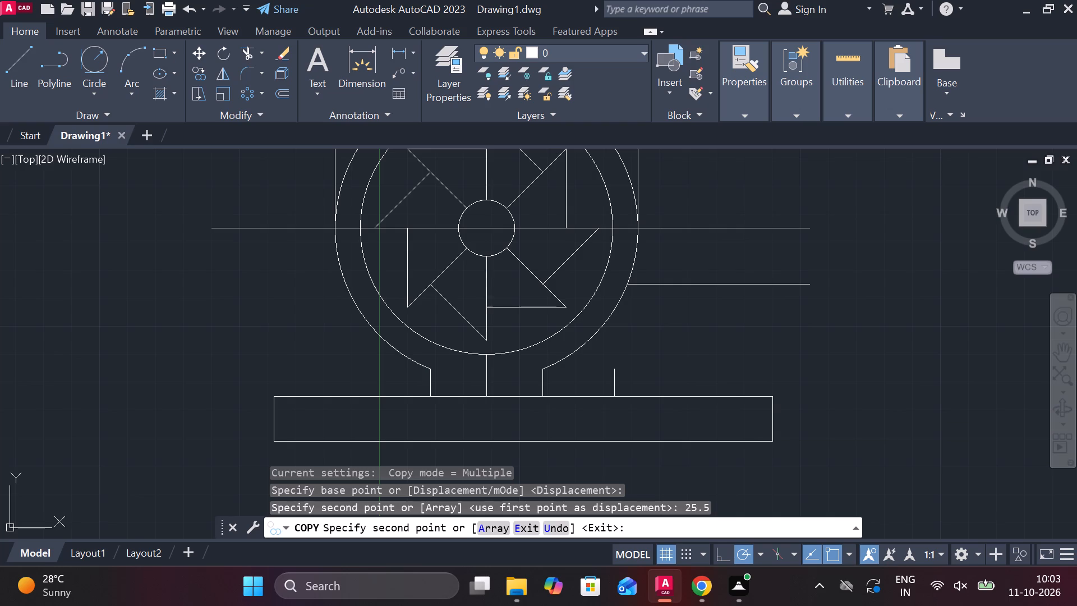
Copy the new short vertical line a further 36.5 to the right along the base's top edge.
scroll(831, 387, "up", 3)
scroll(954, 396, "down", 1)
scroll(789, 403, "up", 2)
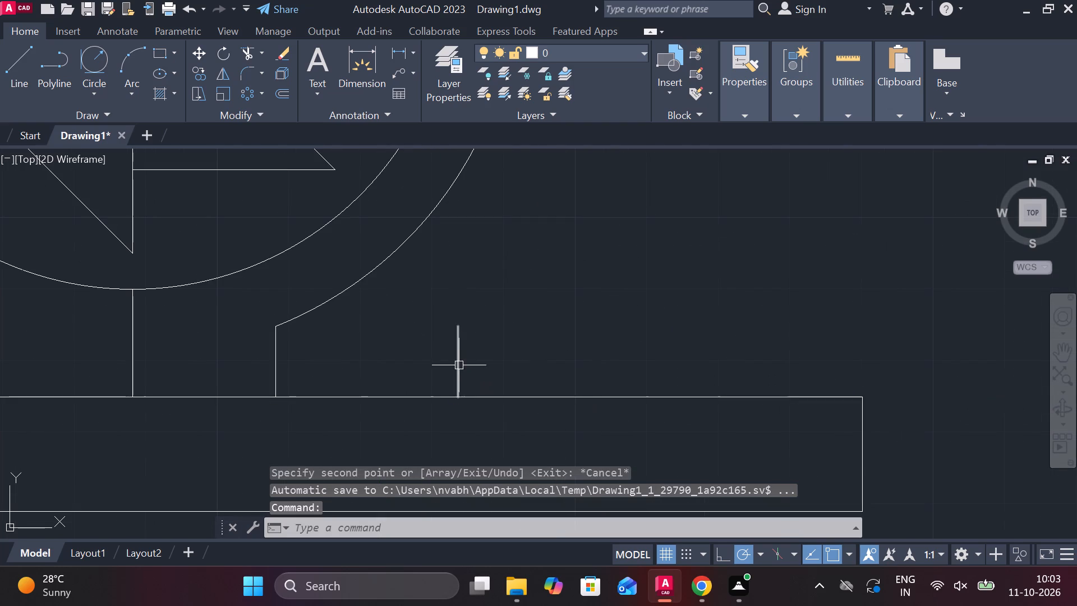
left_click(459, 365)
type("CO")
key("Return")
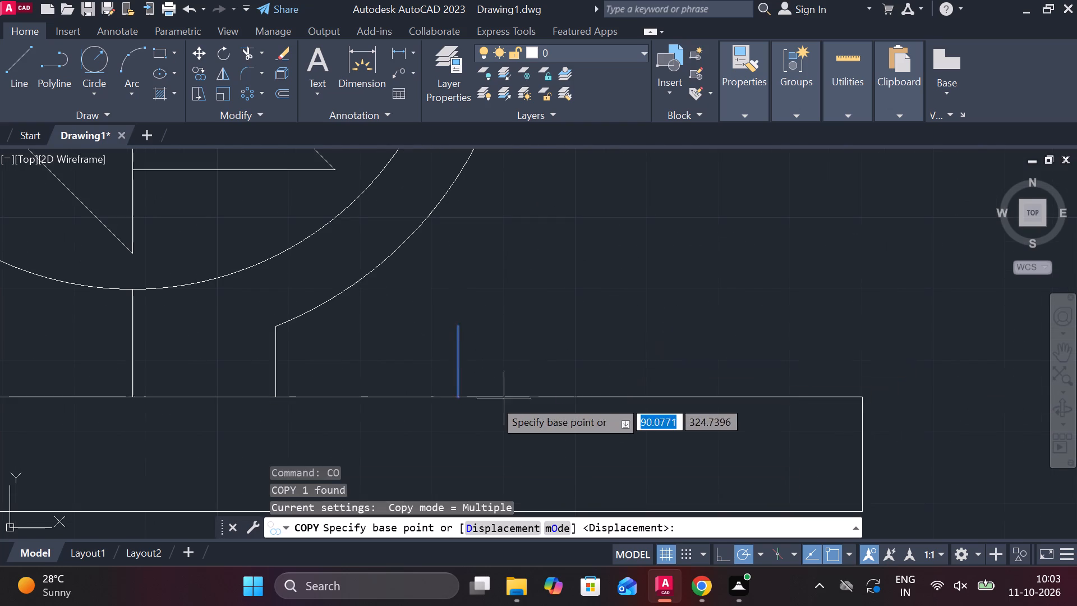
left_click(464, 395)
middle_click_drag(699, 370, 668, 364)
scroll(673, 368, "down", 1)
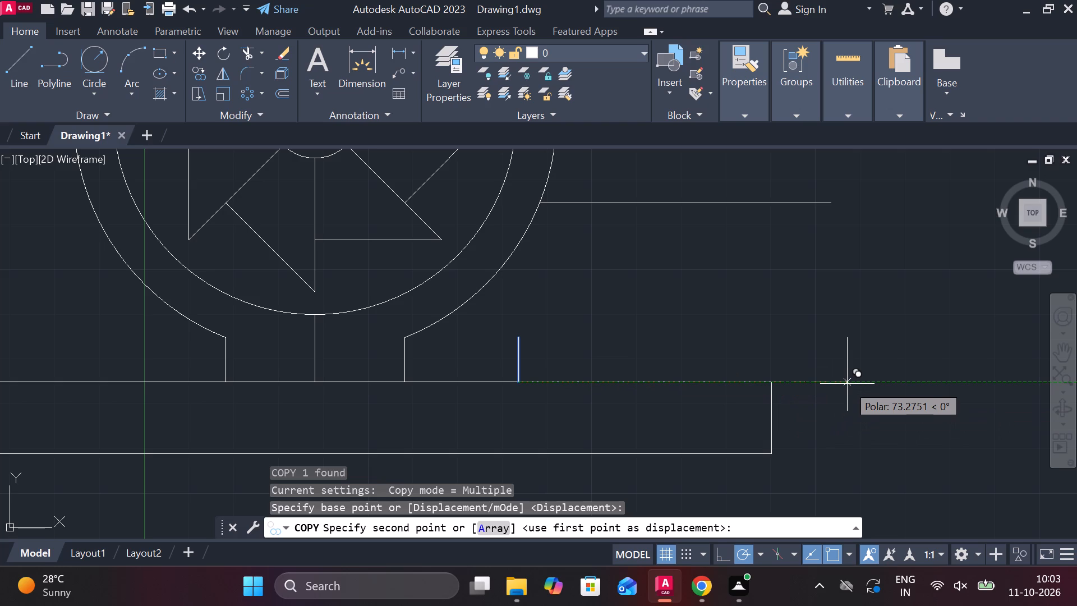
key("3")
type("6.5")
key("Return")
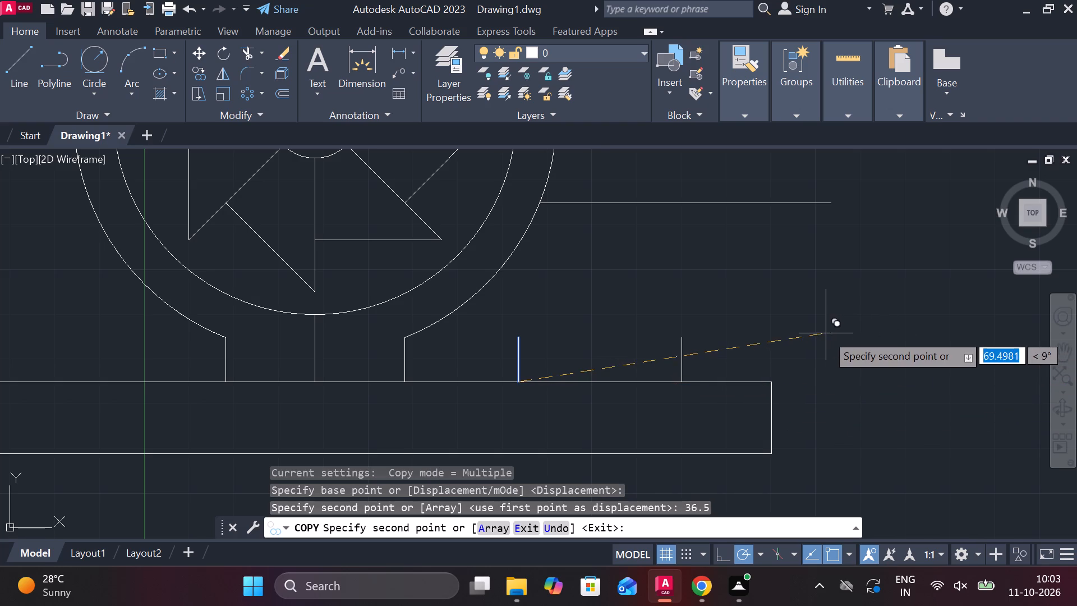
key("Escape")
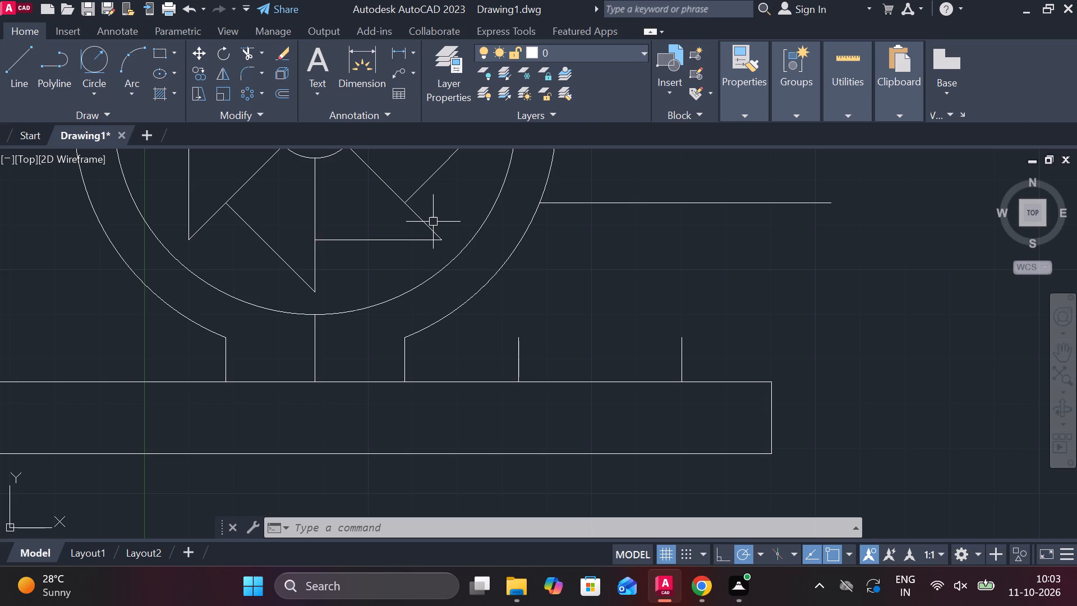
Lengthen the two copied verticals upward past the short horizontal line beside the housing, extending the right one by about 38.
scroll(512, 221, "down", 2)
scroll(558, 230, "up", 1)
middle_click_drag(564, 230, 529, 310)
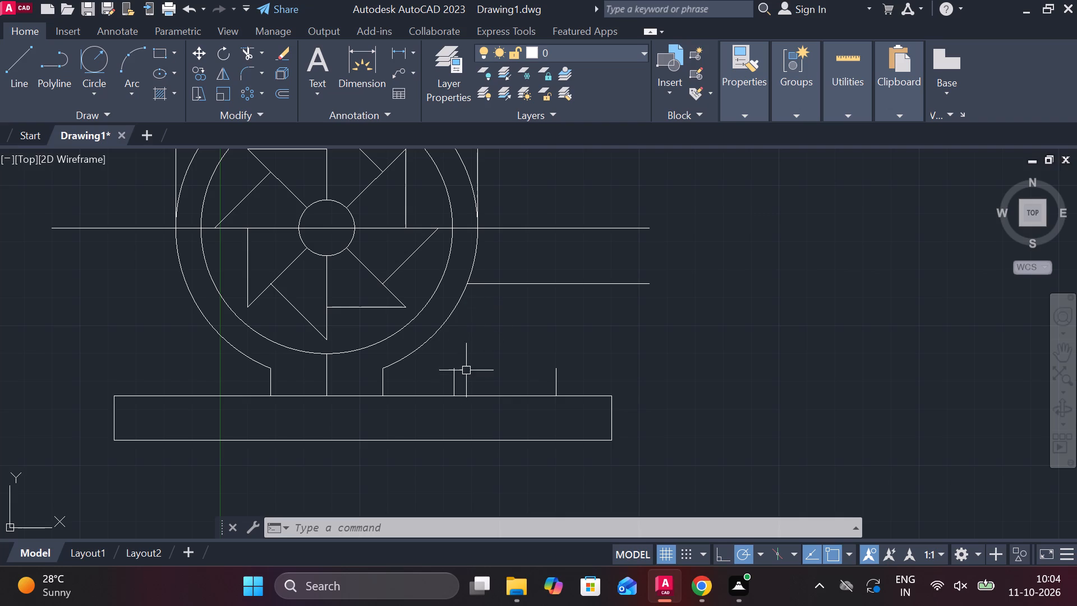
left_click(453, 383)
key("Escape")
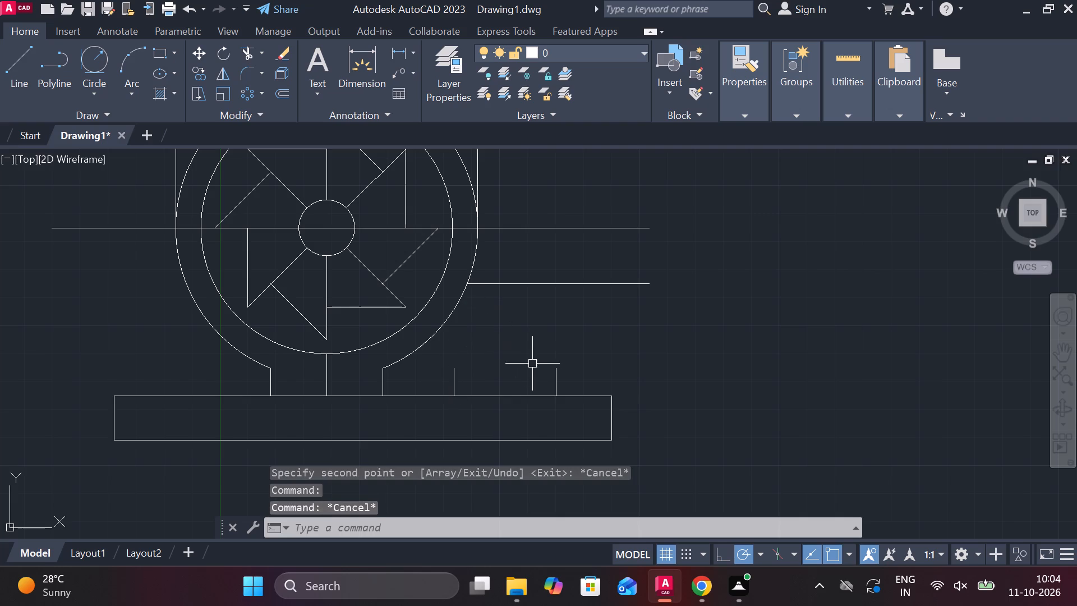
left_click(555, 378)
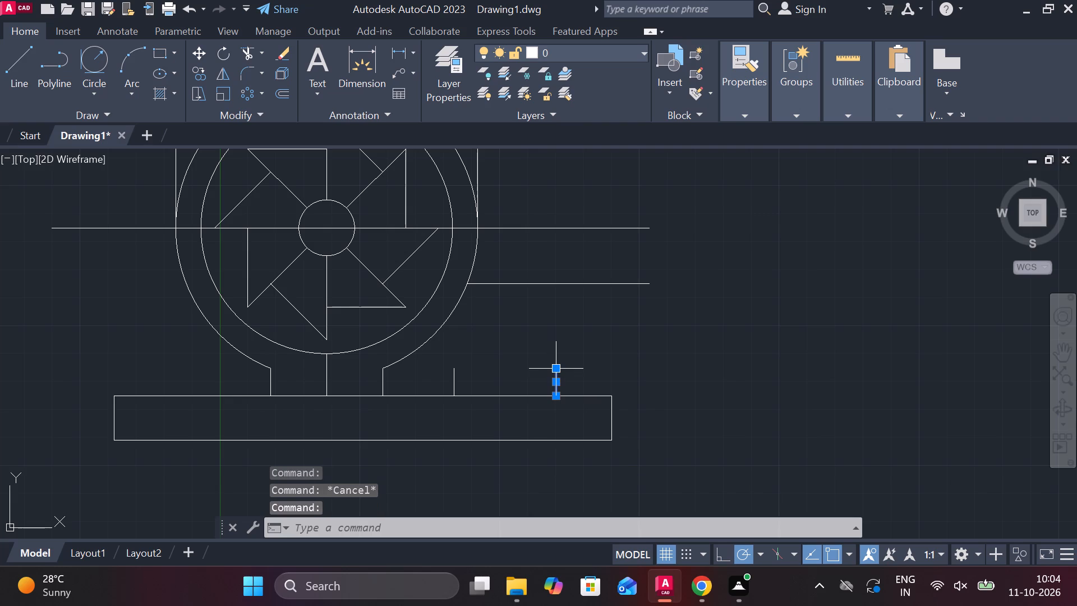
left_click(579, 413)
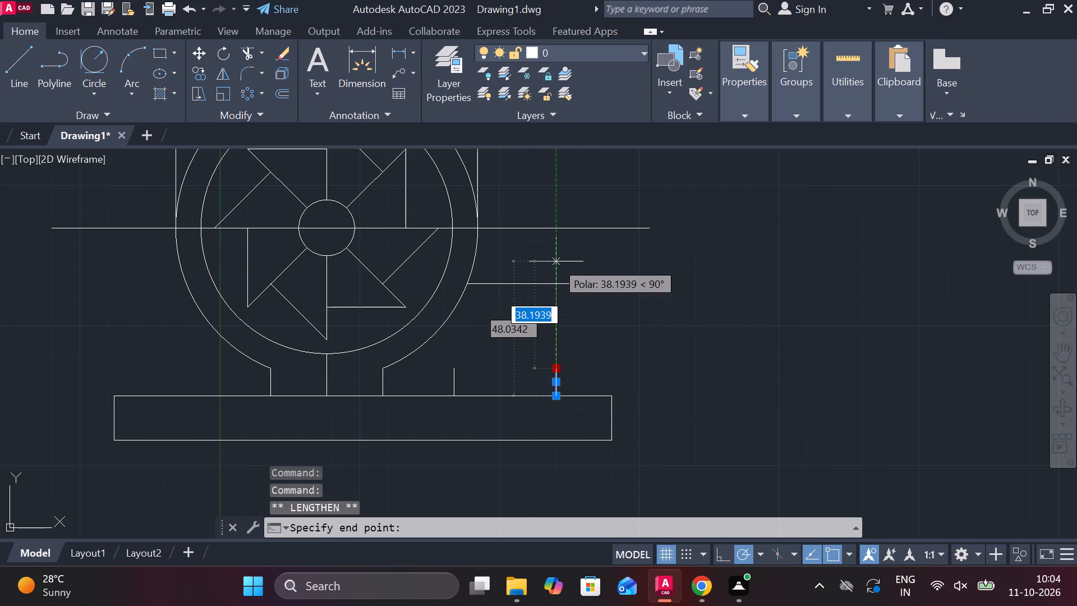
left_click(556, 261)
key("Escape")
left_click(452, 380)
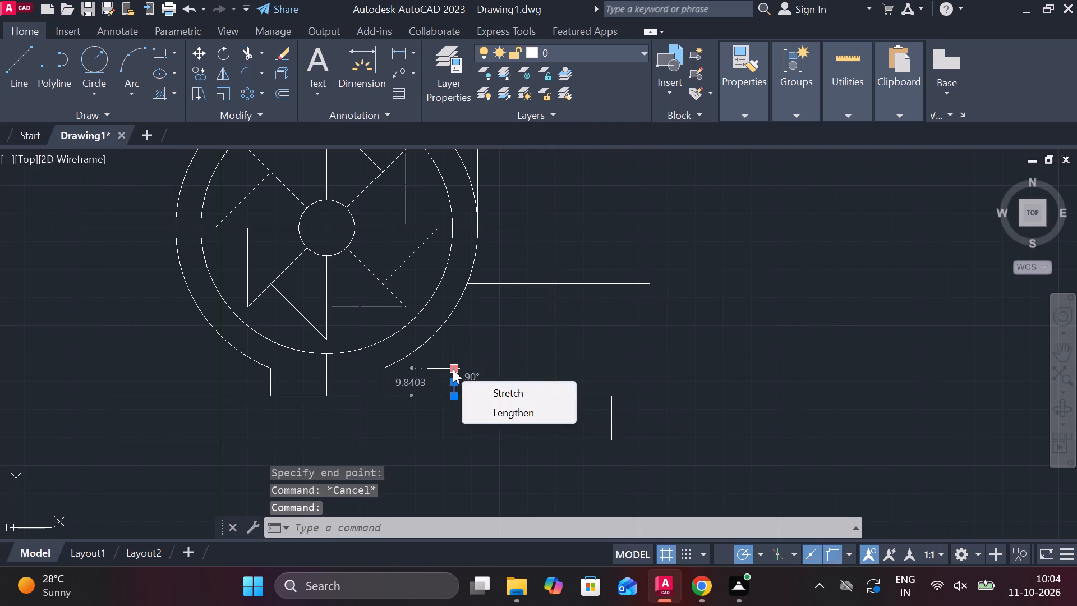
left_click(481, 408)
scroll(458, 268, "up", 2)
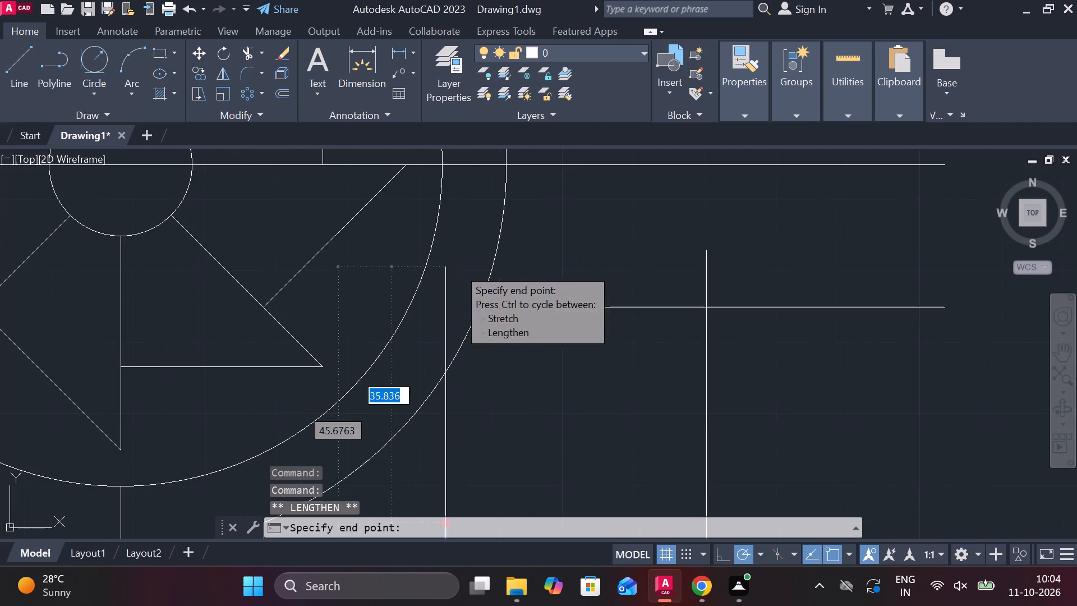
left_click(449, 288)
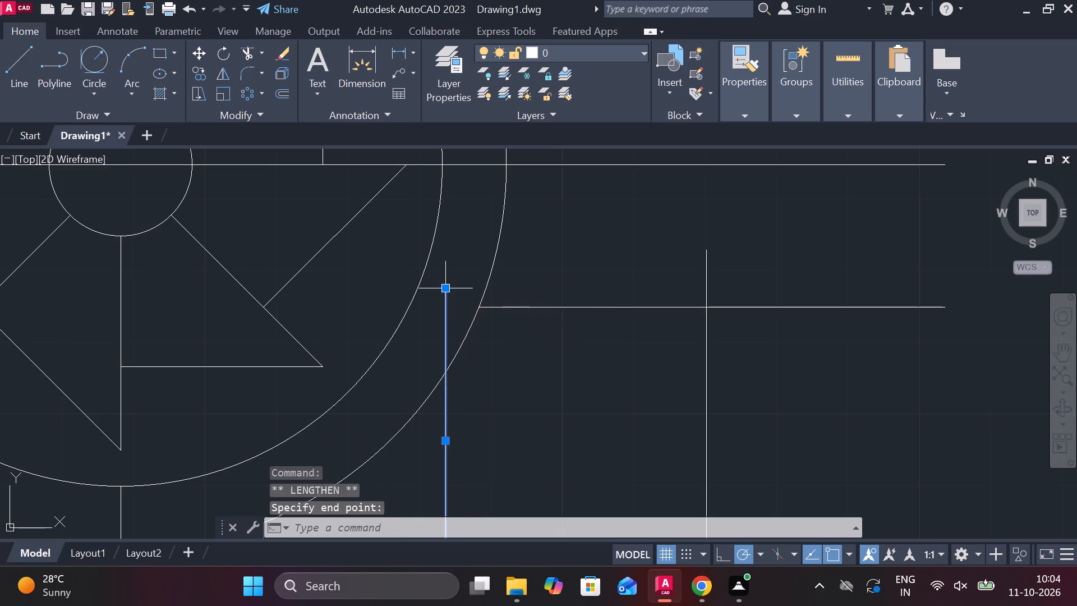
key("Escape")
Lengthen the lower horizontal line leftward inside the housing until it meets the left copied vertical.
left_click(512, 311)
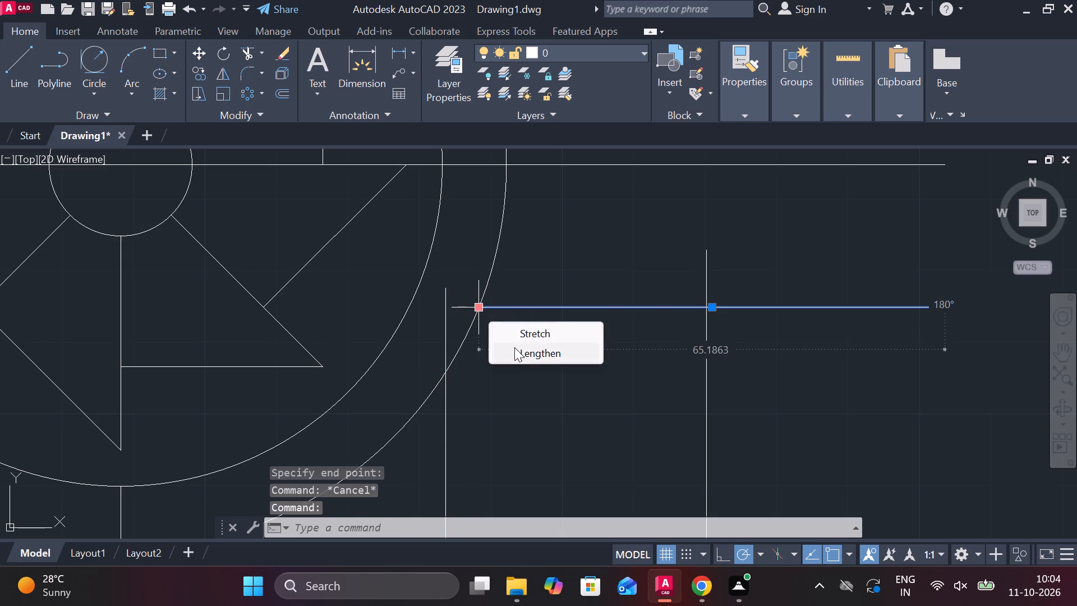
left_click(514, 347)
left_click(434, 324)
key("Escape")
scroll(533, 327, "down", 1)
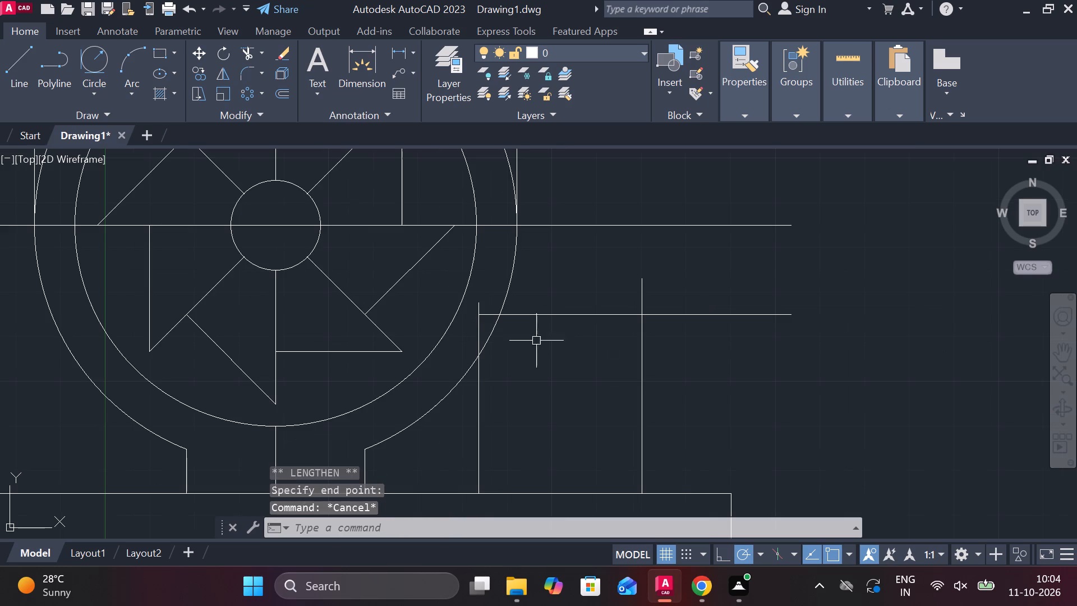
Trim the overhanging ends of the two verticals and the horizontal line to form a rectangle standing on the base.
type("TR")
key("space")
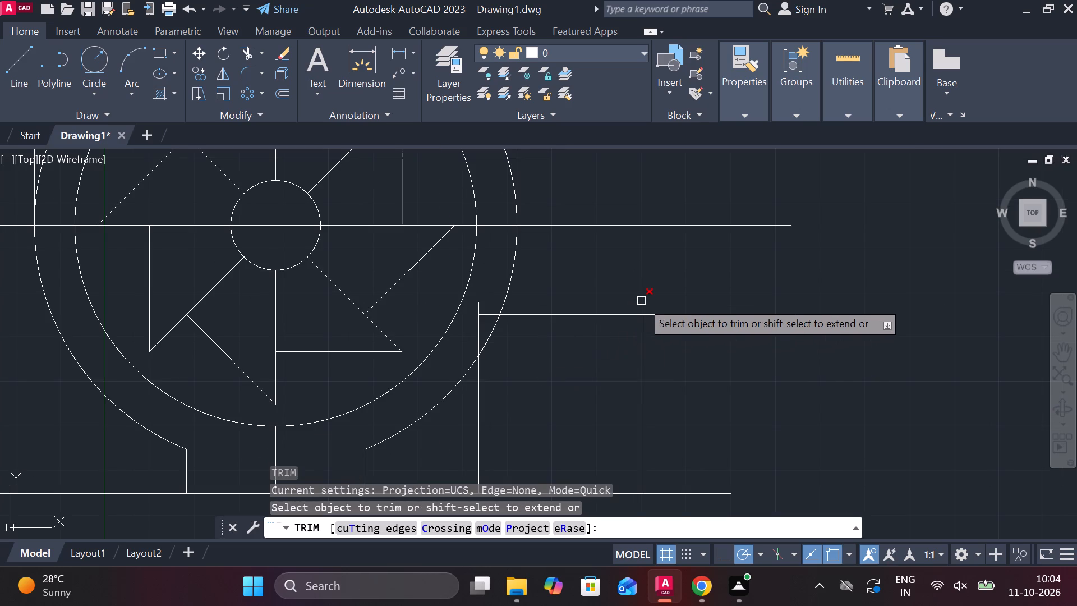
left_click(641, 301)
left_click(666, 315)
left_click(480, 305)
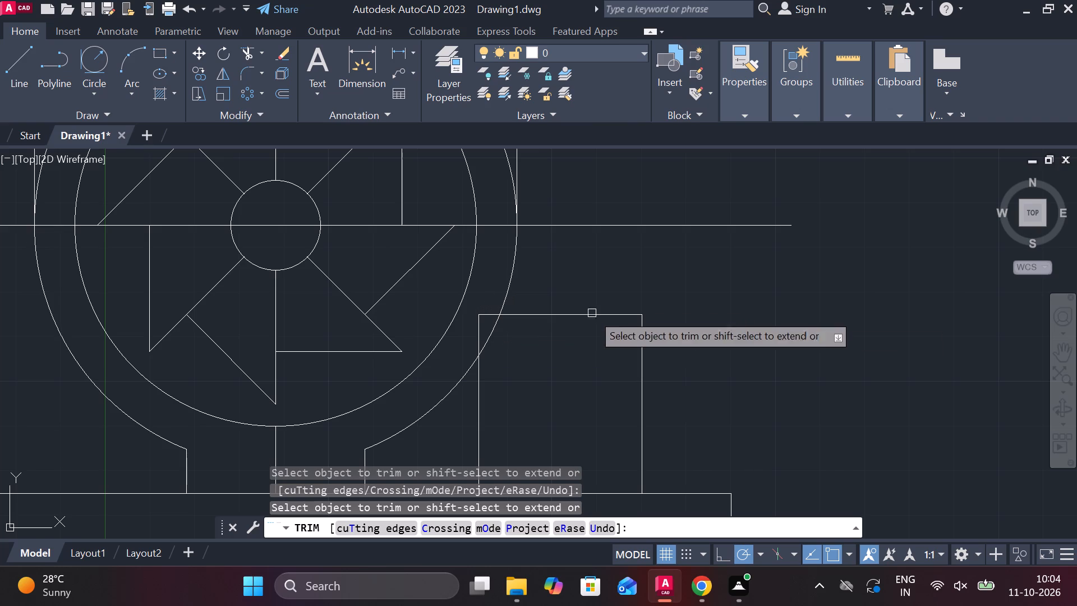
key("Escape")
scroll(728, 315, "down", 1)
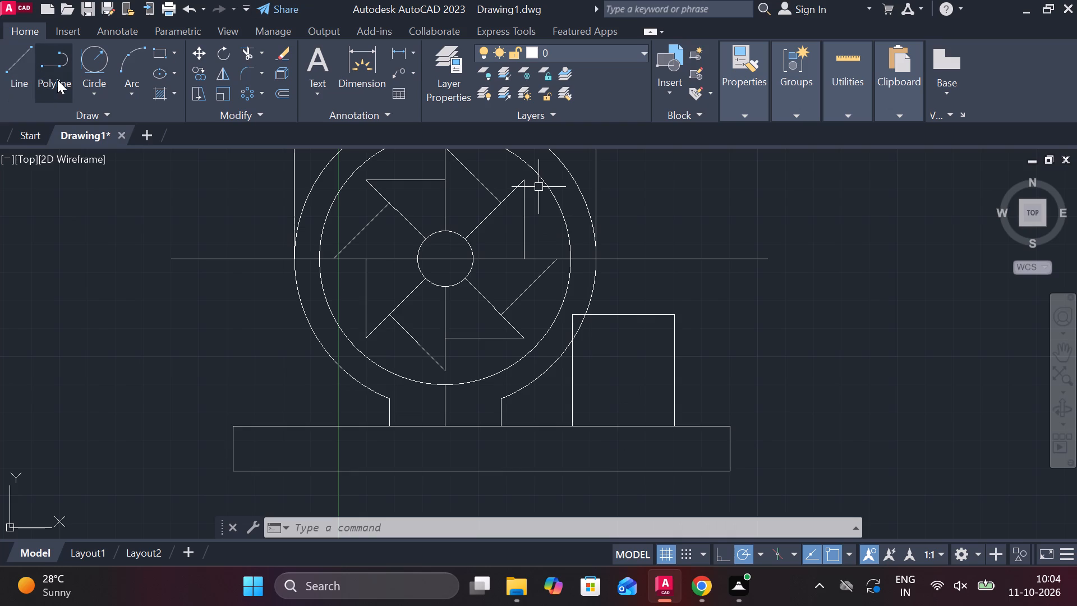
Draw a horizontal line about 97 long from the rectangle's lower-left corner rightward along the base's top edge.
left_click(19, 65)
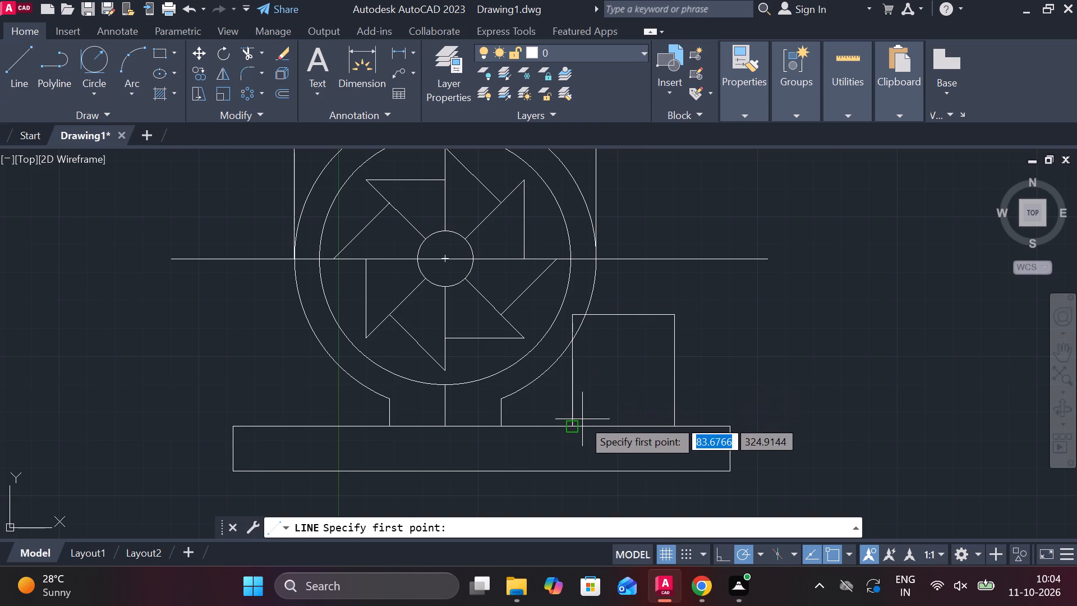
left_click(578, 423)
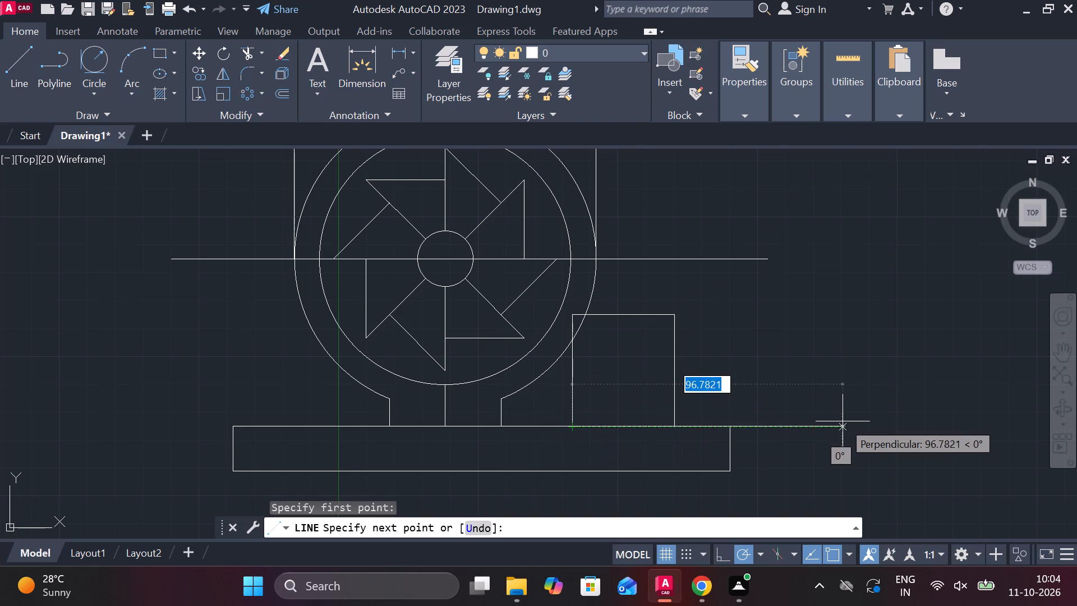
left_click(843, 421)
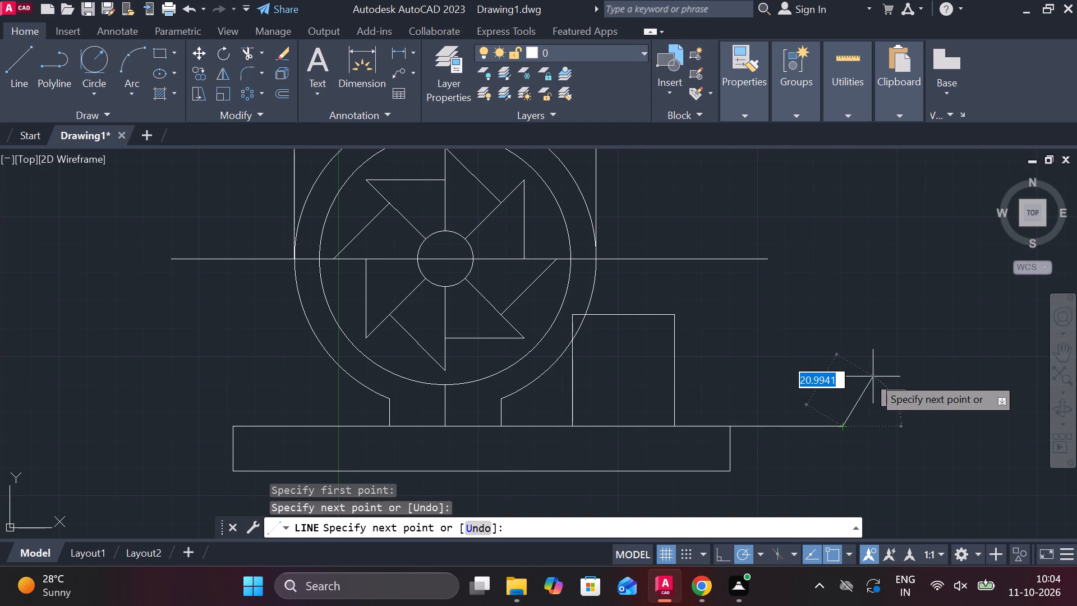
key("Escape")
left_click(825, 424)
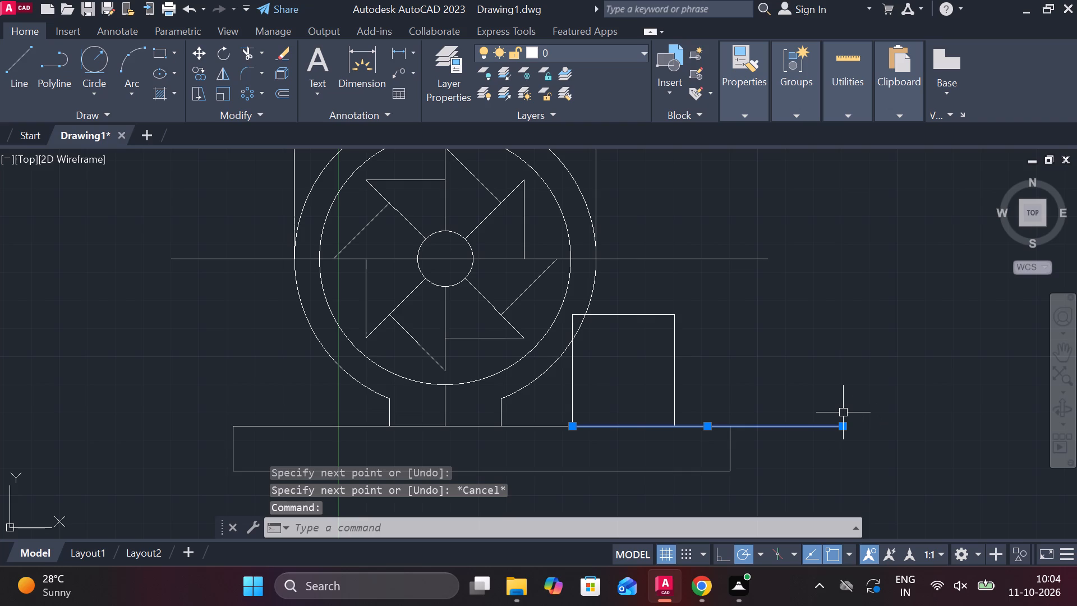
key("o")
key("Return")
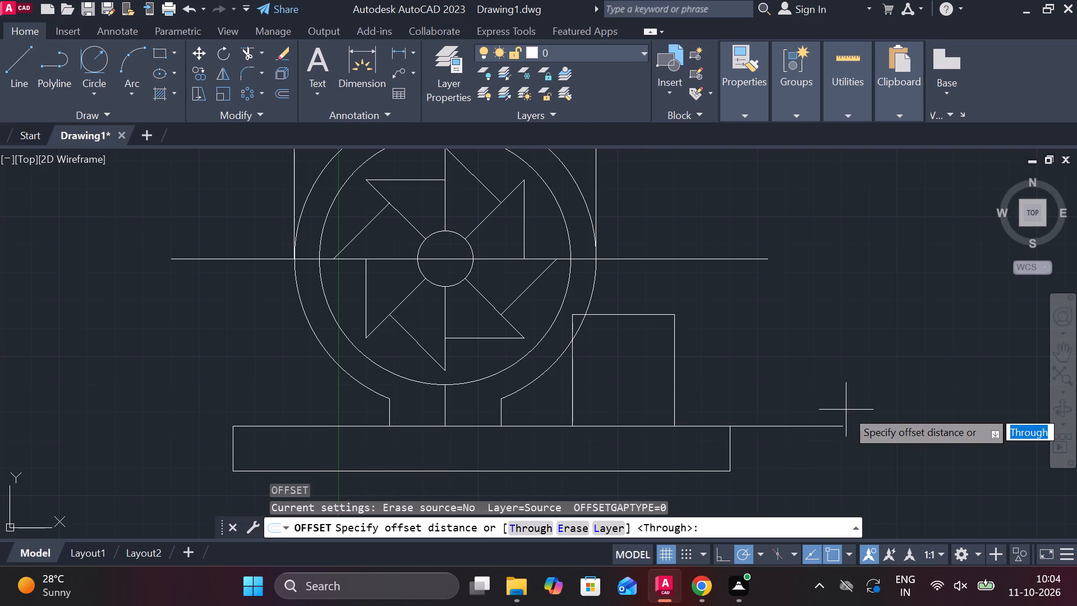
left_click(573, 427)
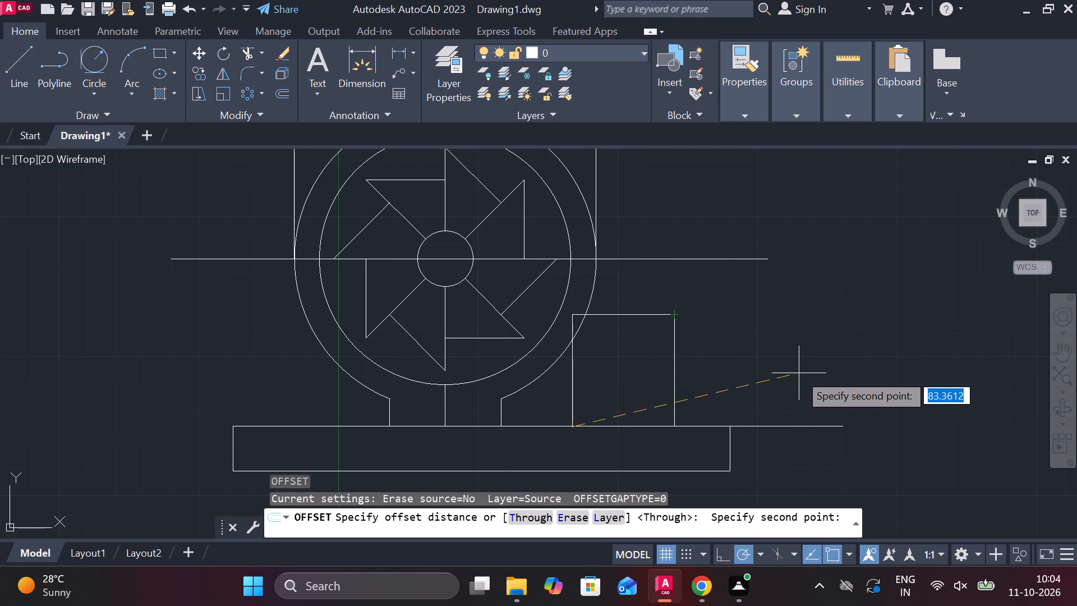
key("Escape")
Rotate the new horizontal line by 78 degrees about the rectangle's lower-left corner.
left_click(797, 424)
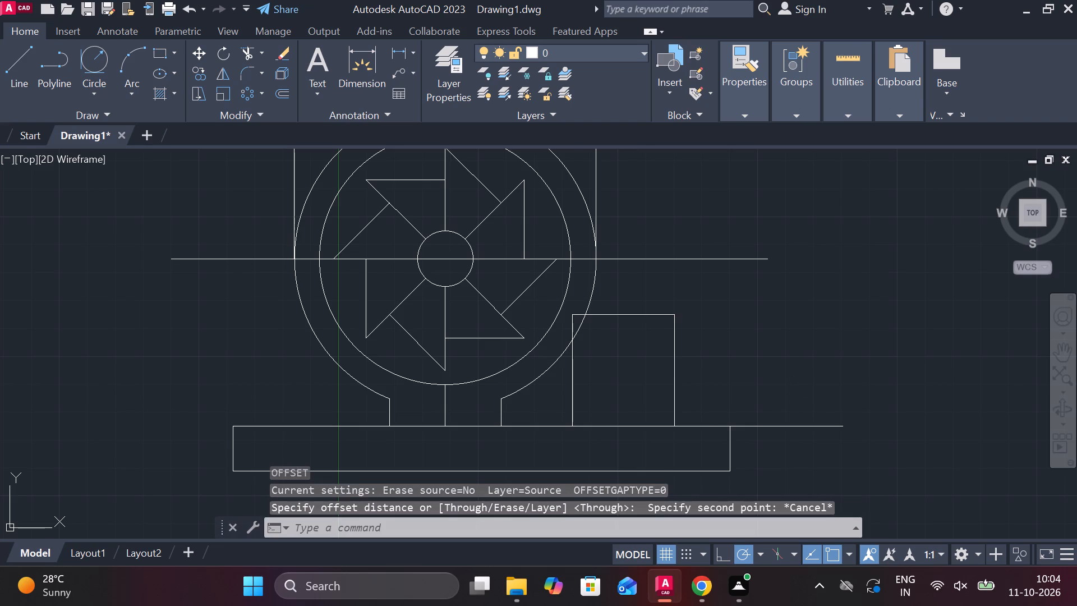
left_click(222, 56)
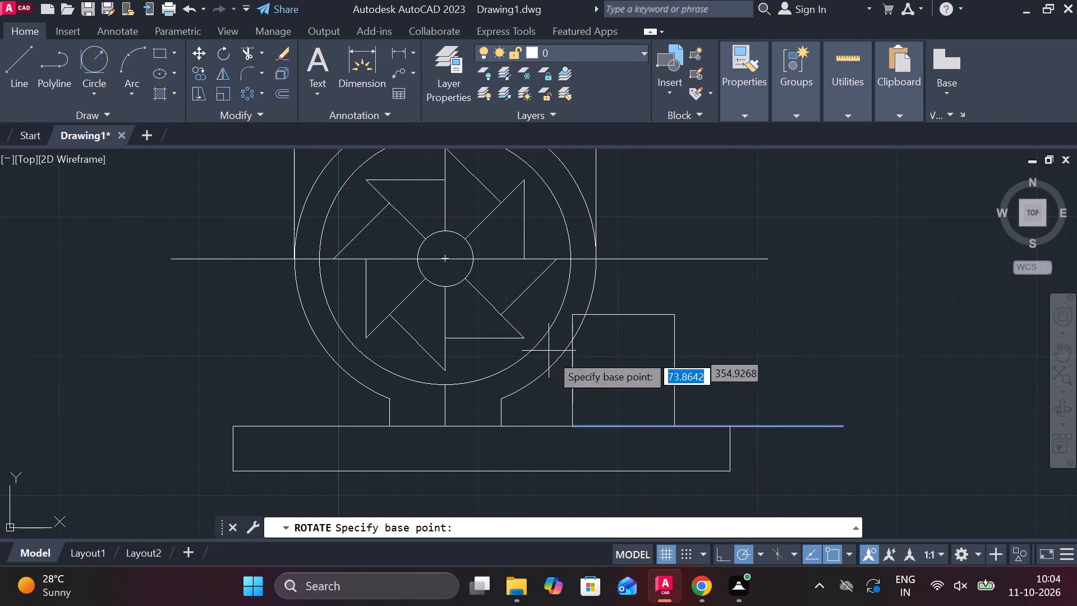
left_click(569, 426)
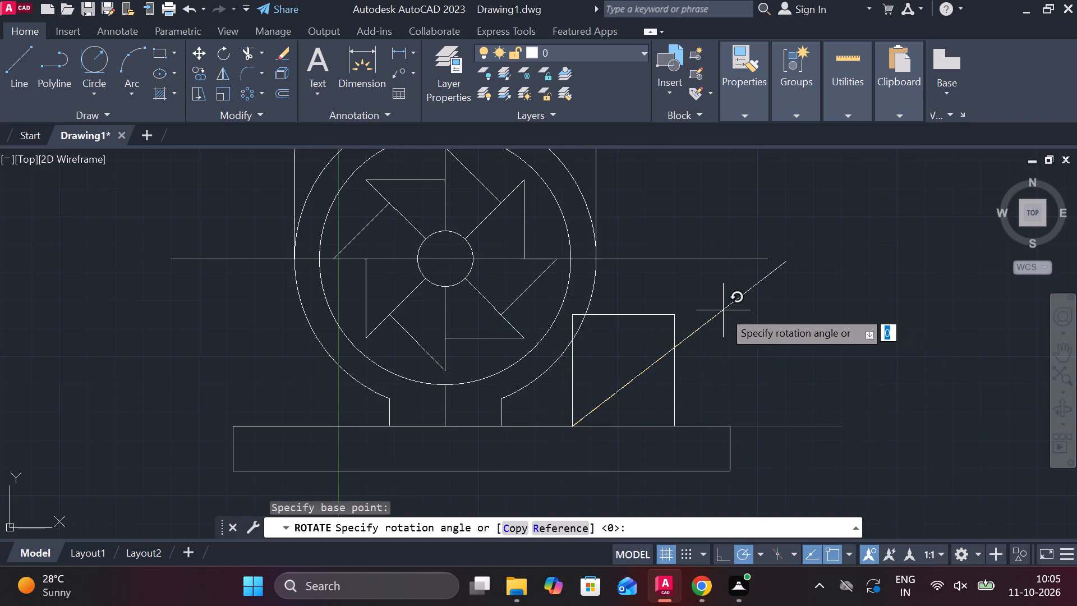
type("78")
key("Return")
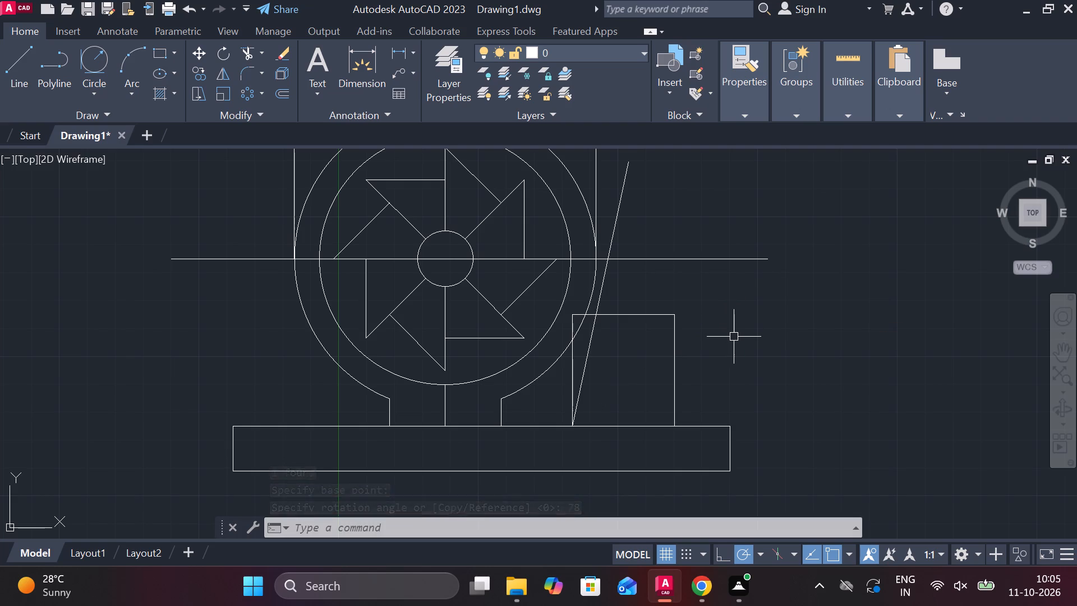
Mirror the slanted line about the rectangle's vertical centerline, keeping the source line.
left_click(590, 348)
type("MI")
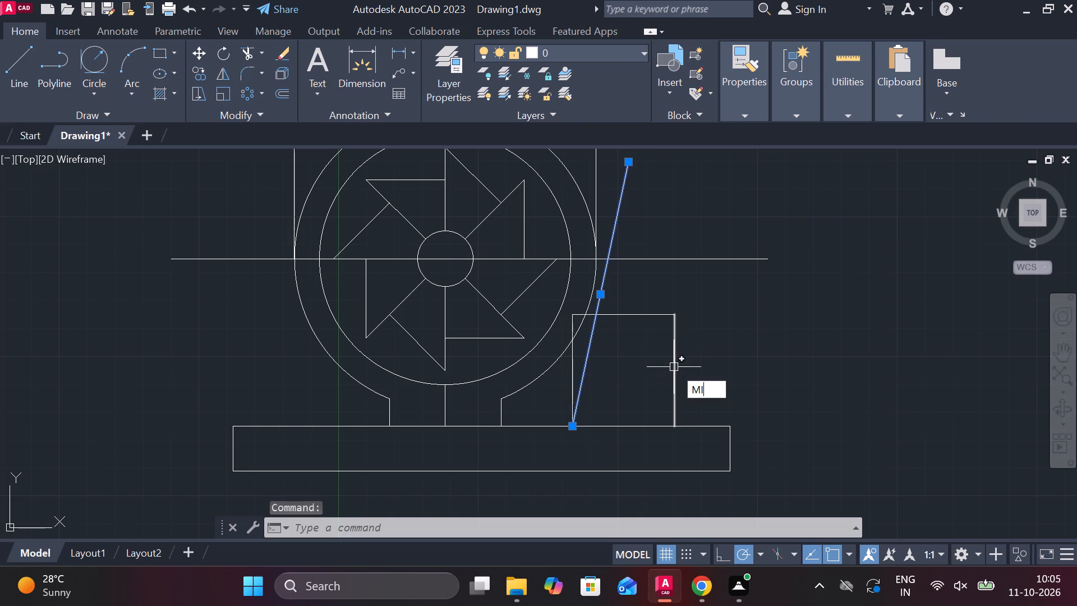
key("Return")
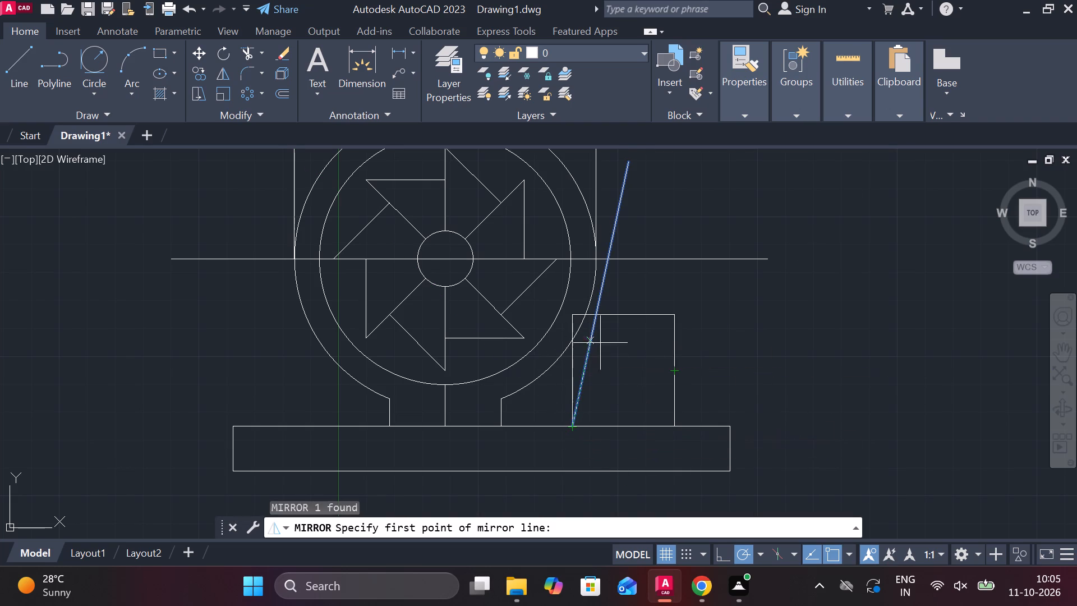
left_click(615, 319)
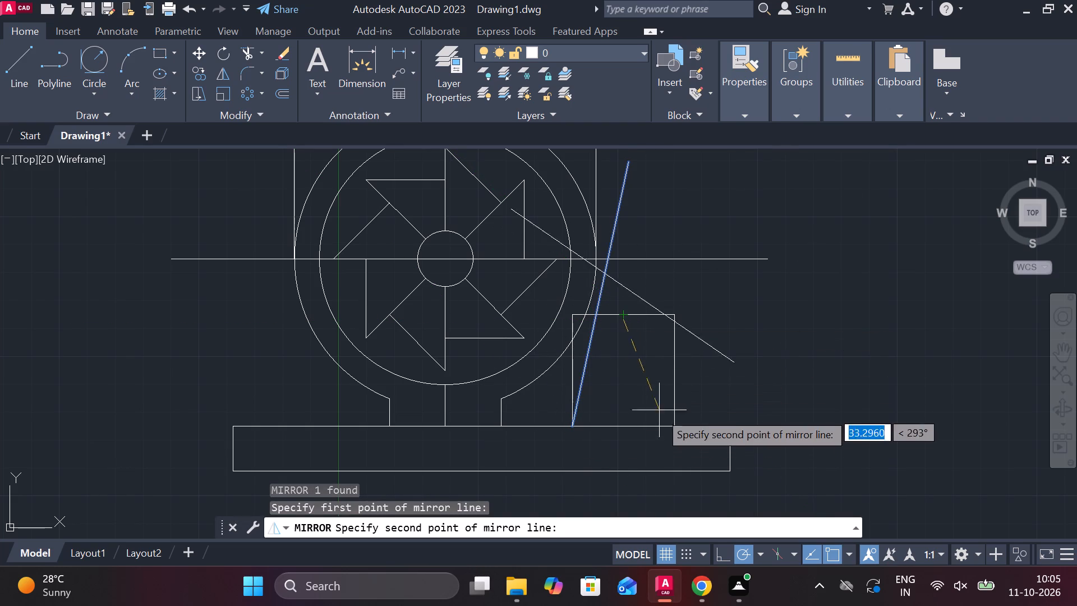
left_click(622, 471)
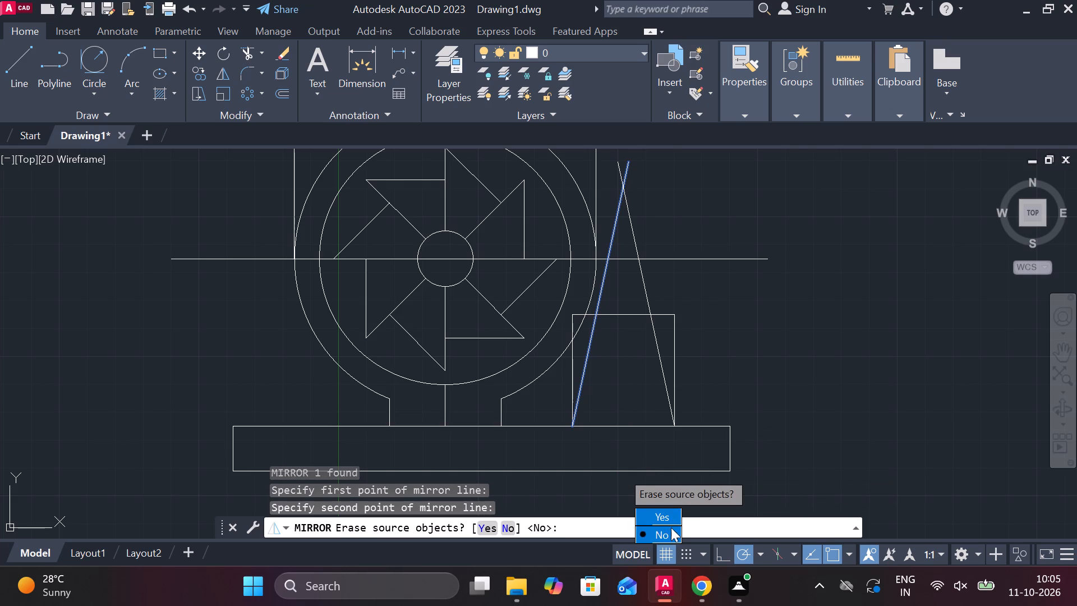
left_click_drag(669, 529, 622, 471)
key("Escape")
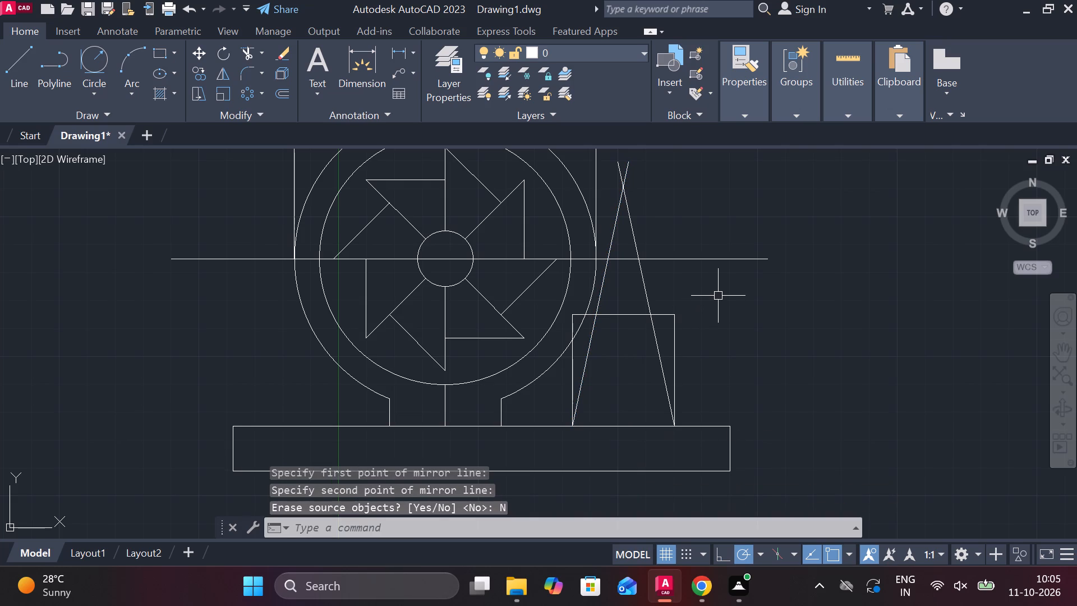
Trim the rectangle's verticals, its top edge's outer ends and the slanted lines' upper ends to leave a trapezoid standing on the base.
type("TR")
key("space")
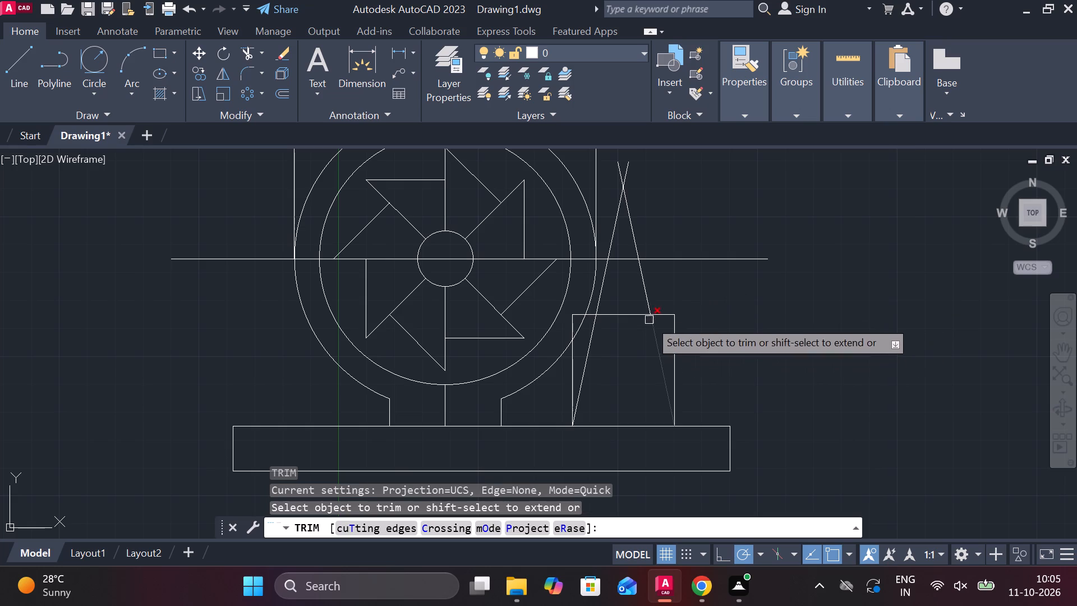
left_click(664, 316)
left_click(675, 342)
scroll(568, 308, "up", 1)
left_click(572, 323)
left_click(581, 317)
scroll(582, 317, "up", 2)
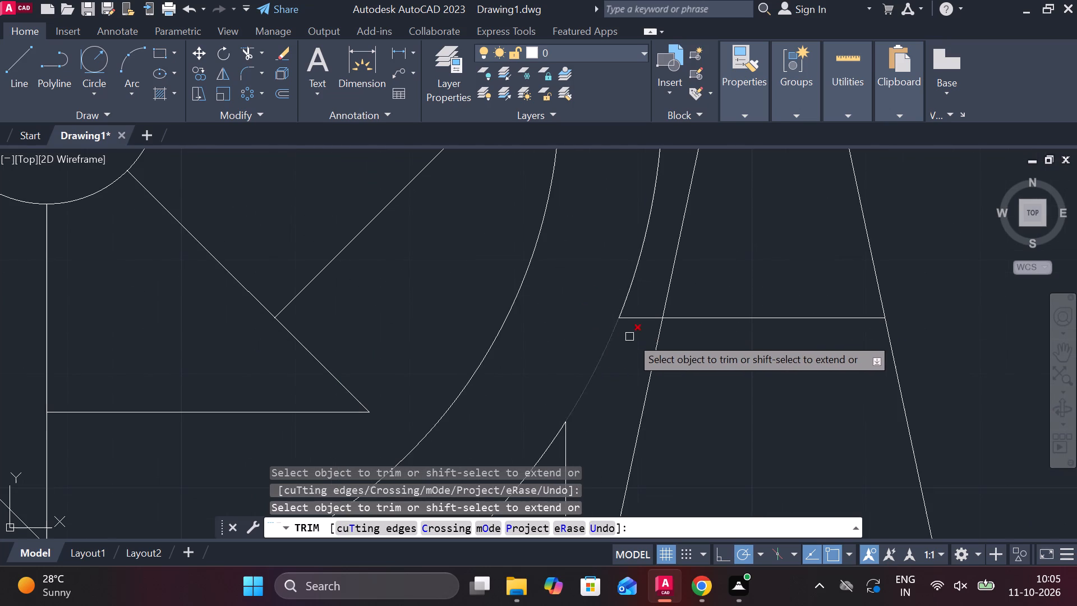
left_click(633, 320)
left_click(675, 286)
left_click(666, 274)
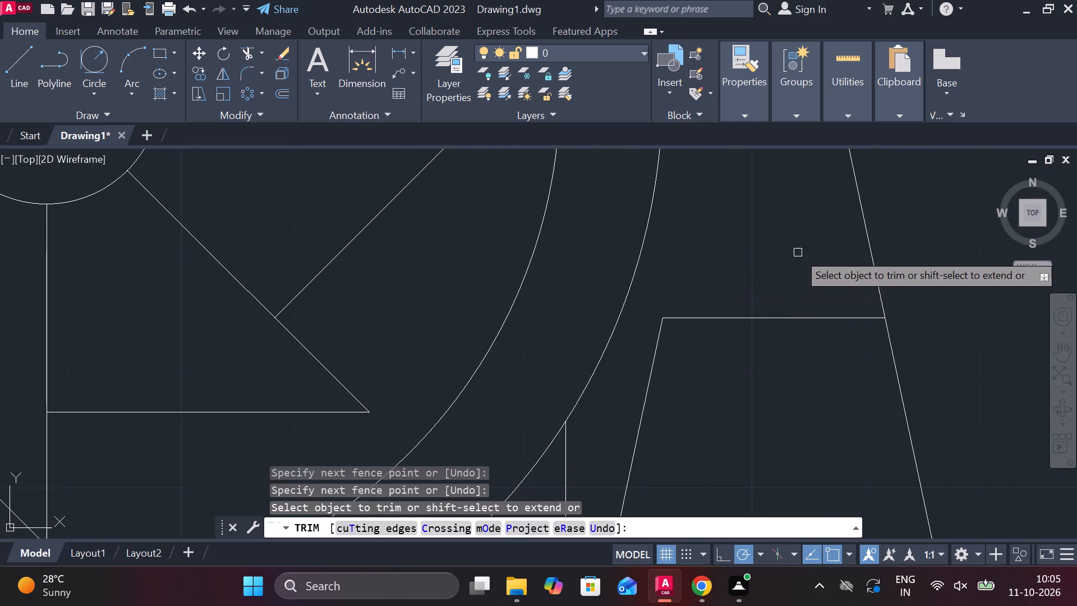
left_click(866, 240)
scroll(655, 407, "down", 3)
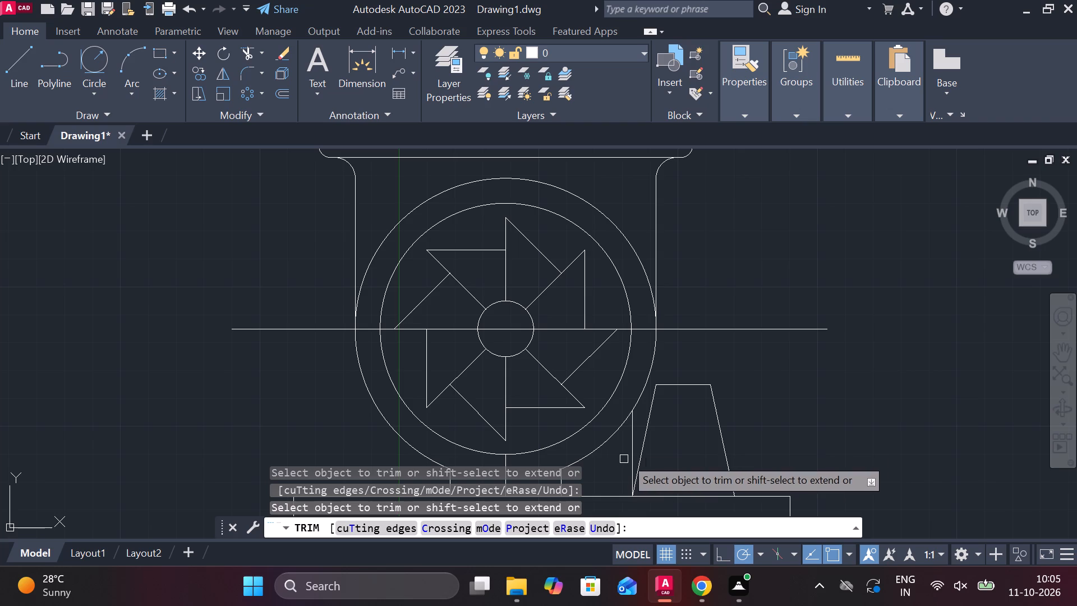
left_click(634, 438)
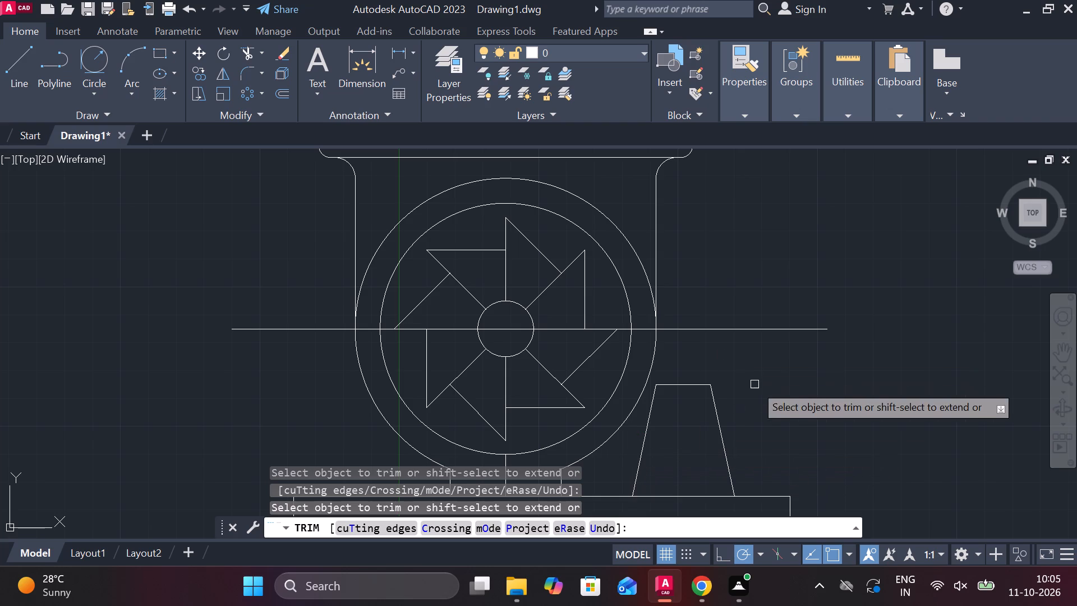
middle_click_drag(757, 391, 745, 353)
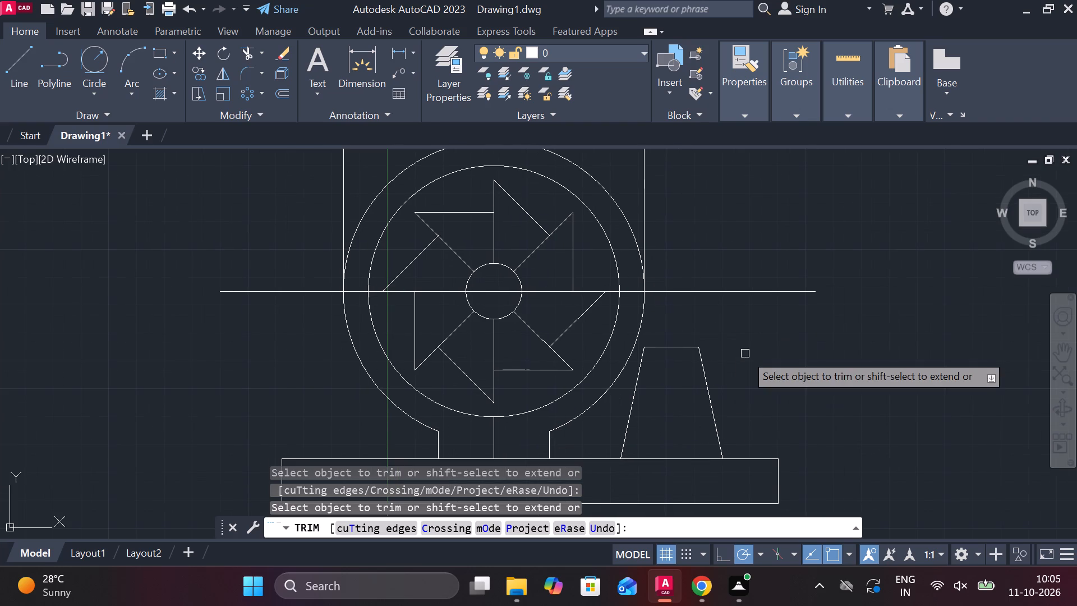
key("Escape")
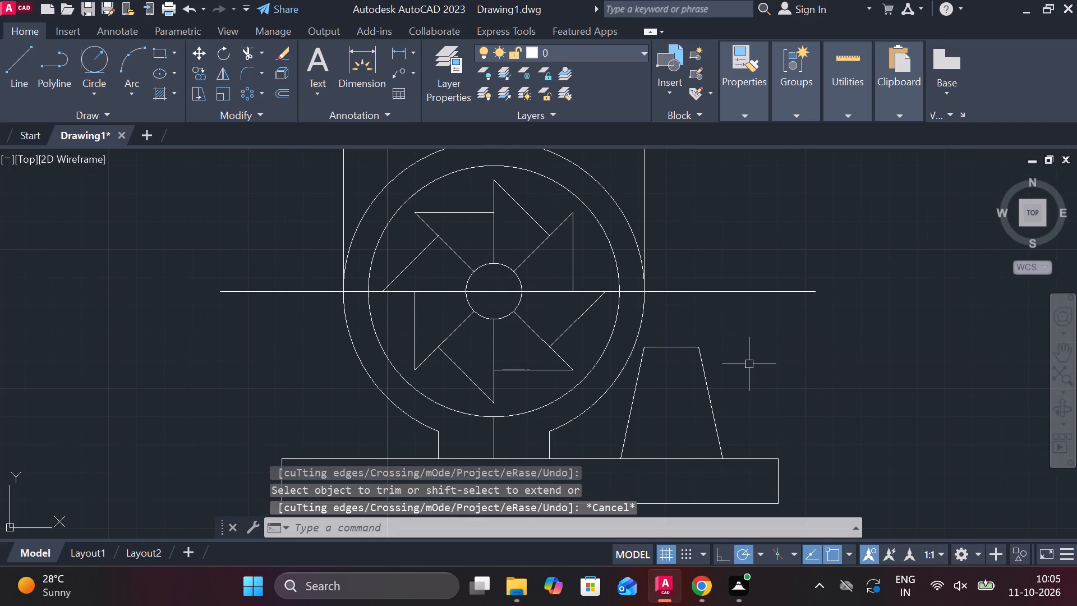
Add an angular dimension between the trapezoid's left slanted side and the base's top edge, placed inside the trapezoid.
left_click(416, 53)
left_click(450, 156)
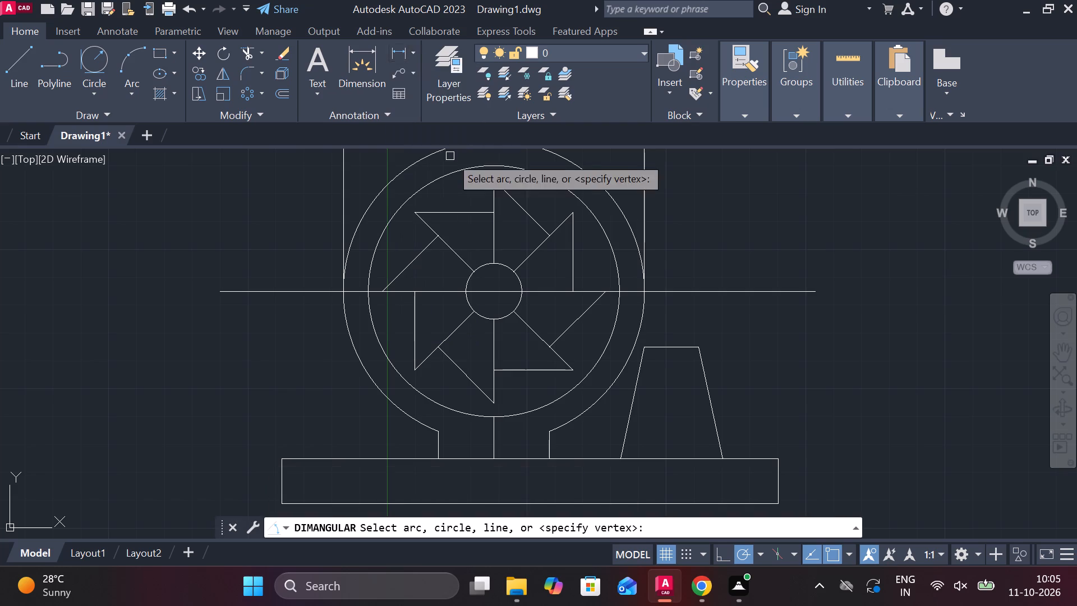
left_click(636, 385)
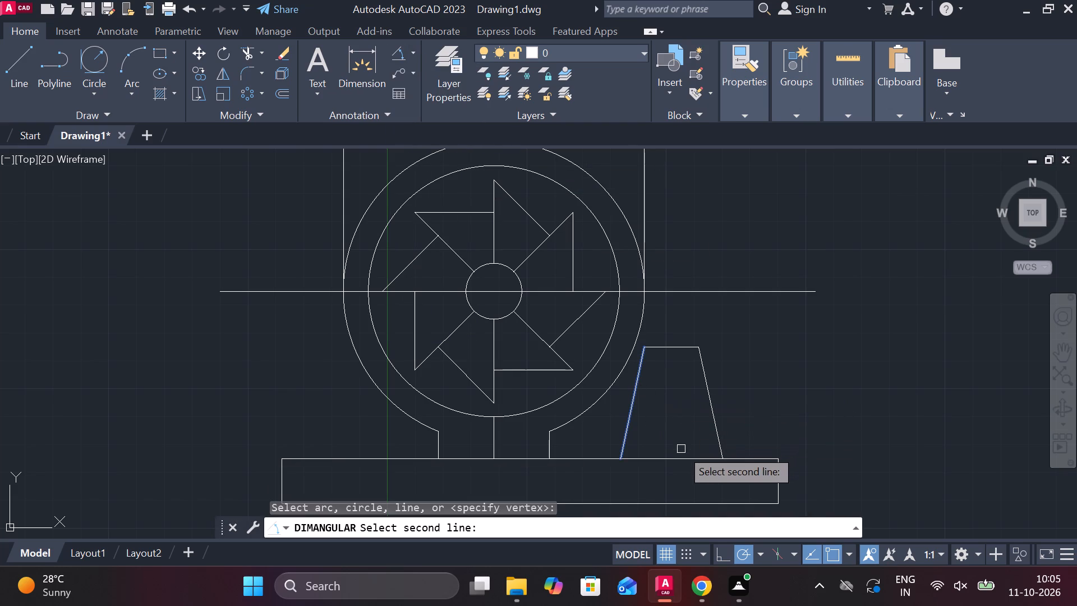
left_click(677, 460)
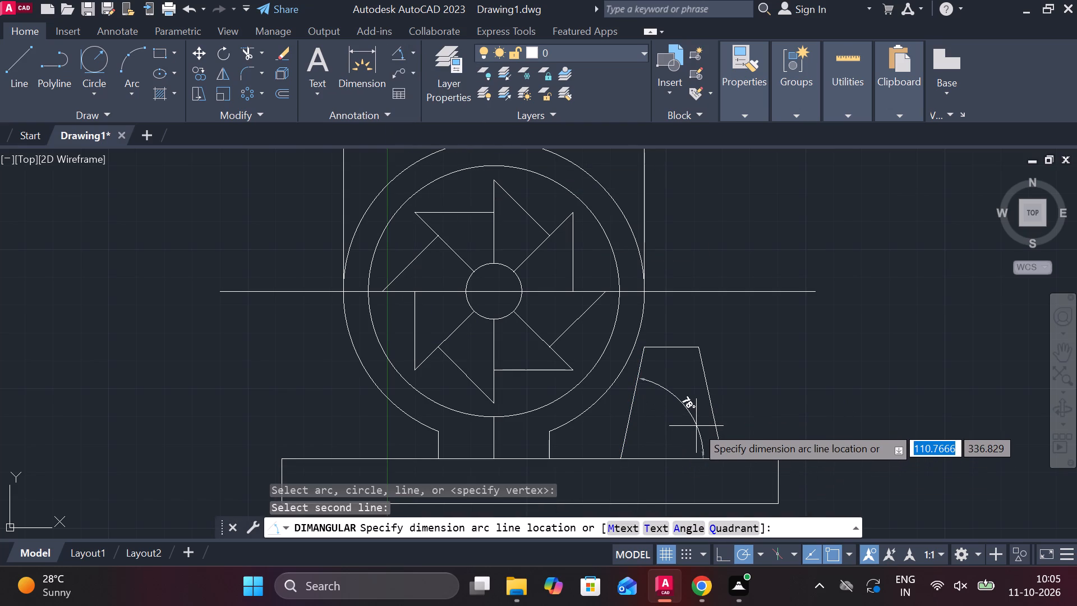
left_click(696, 426)
key("Escape")
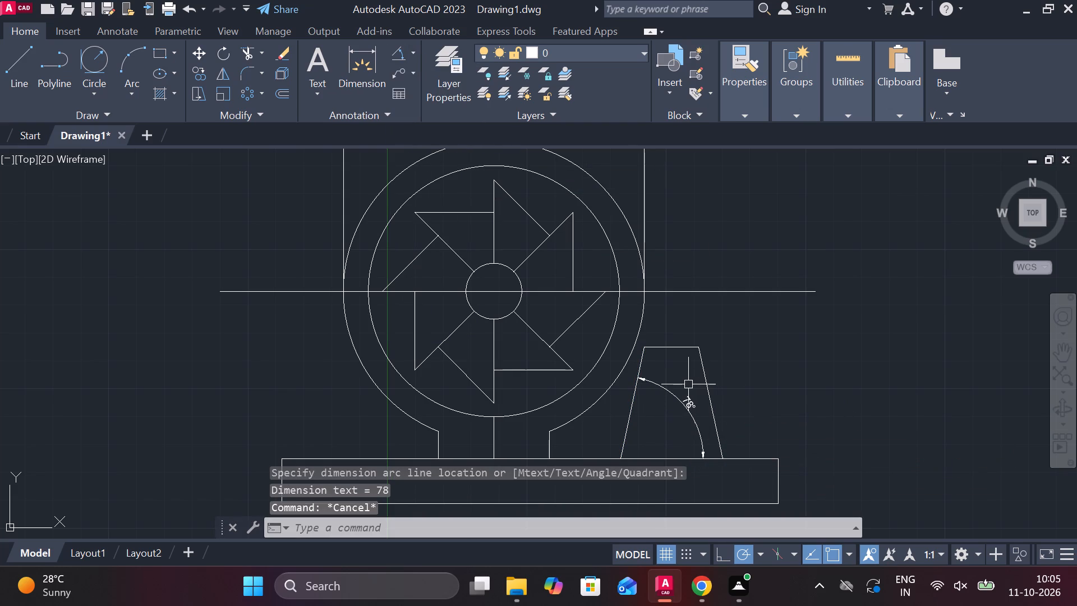
Fillet both upper corners of the trapezoid with a radius of 7.
key("f")
key("Return")
key("r")
key("Return")
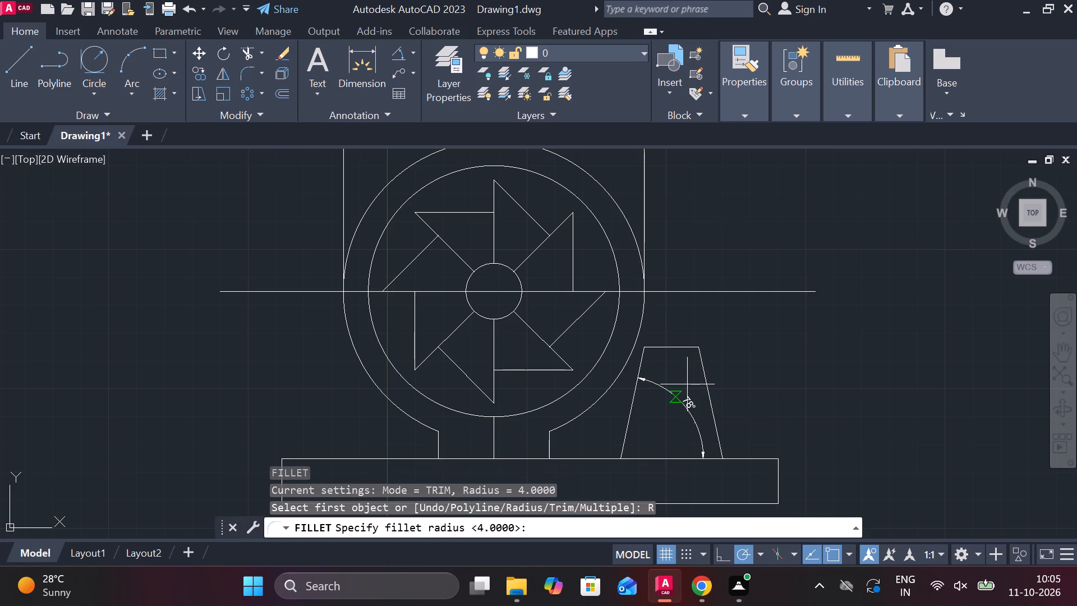
key("7")
key("Return")
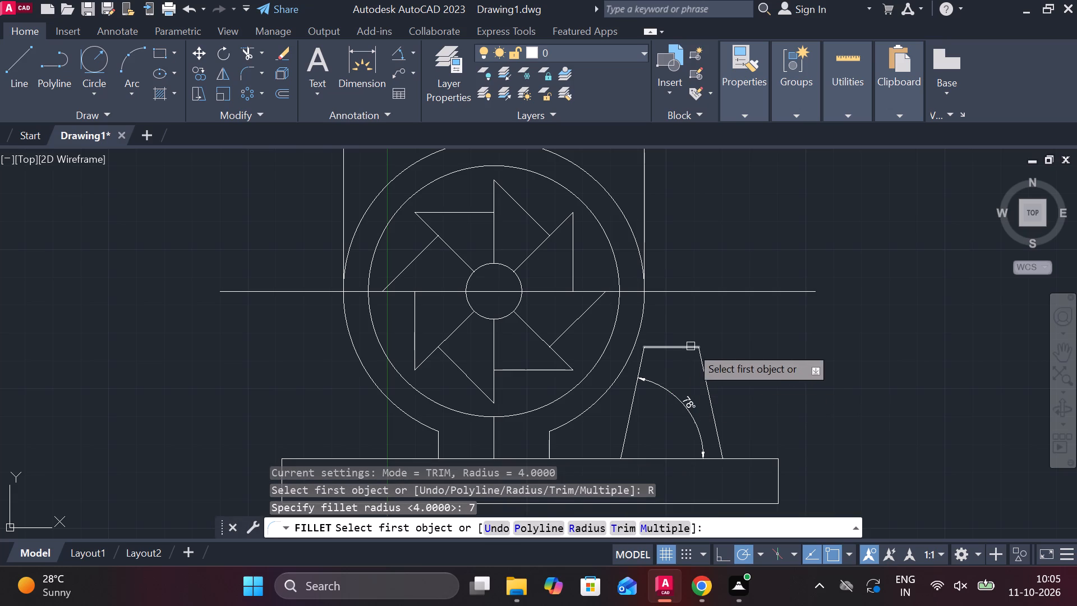
left_click(670, 350)
left_click(702, 371)
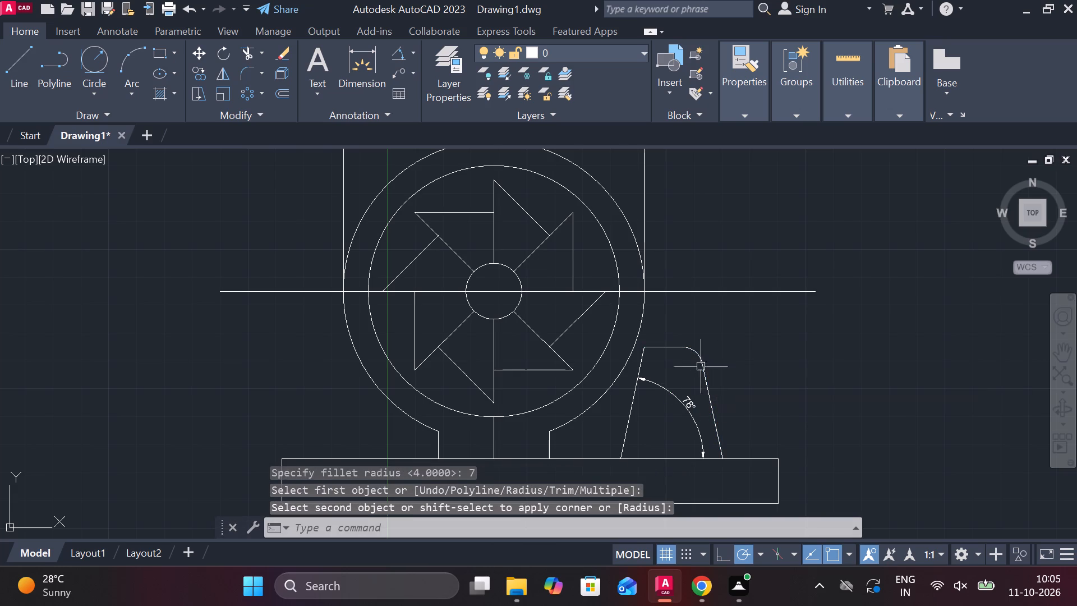
scroll(655, 366, "up", 1)
key("space")
left_click(637, 363)
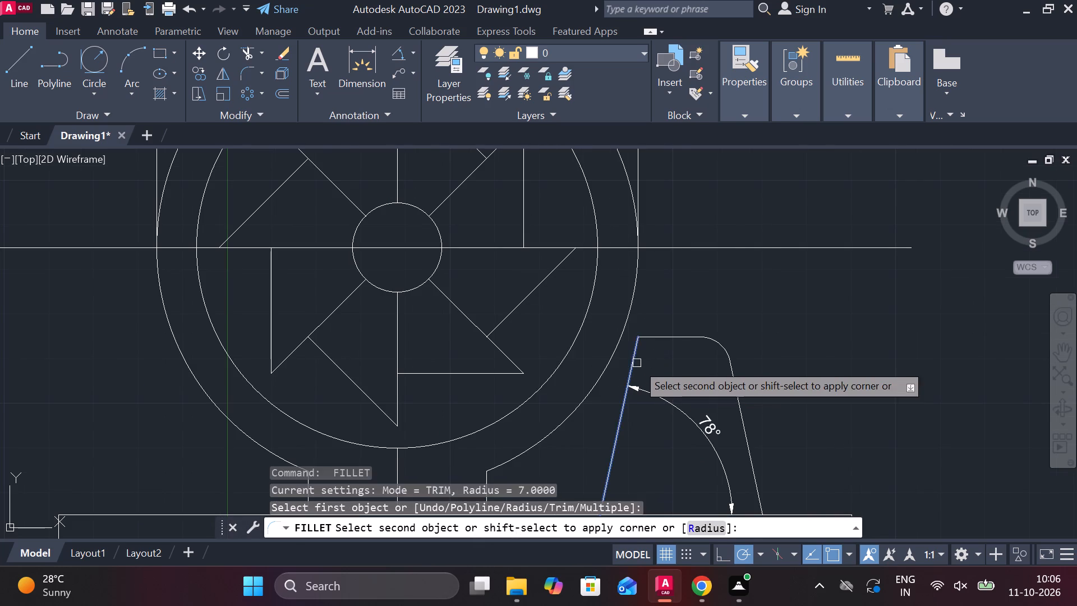
left_click(655, 338)
scroll(765, 338, "down", 1)
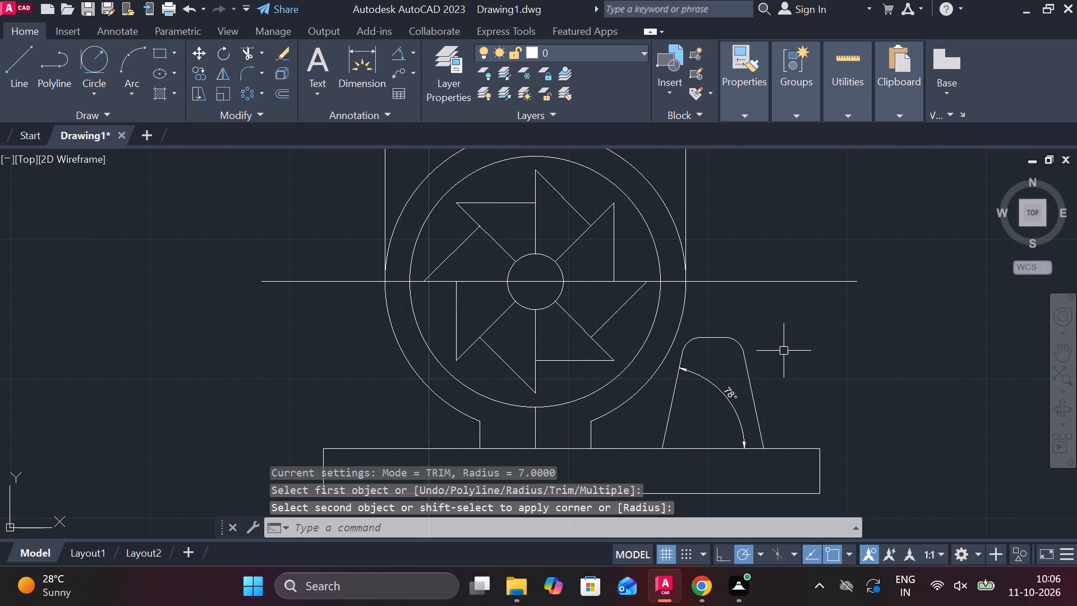
middle_click_drag(788, 370, 773, 322)
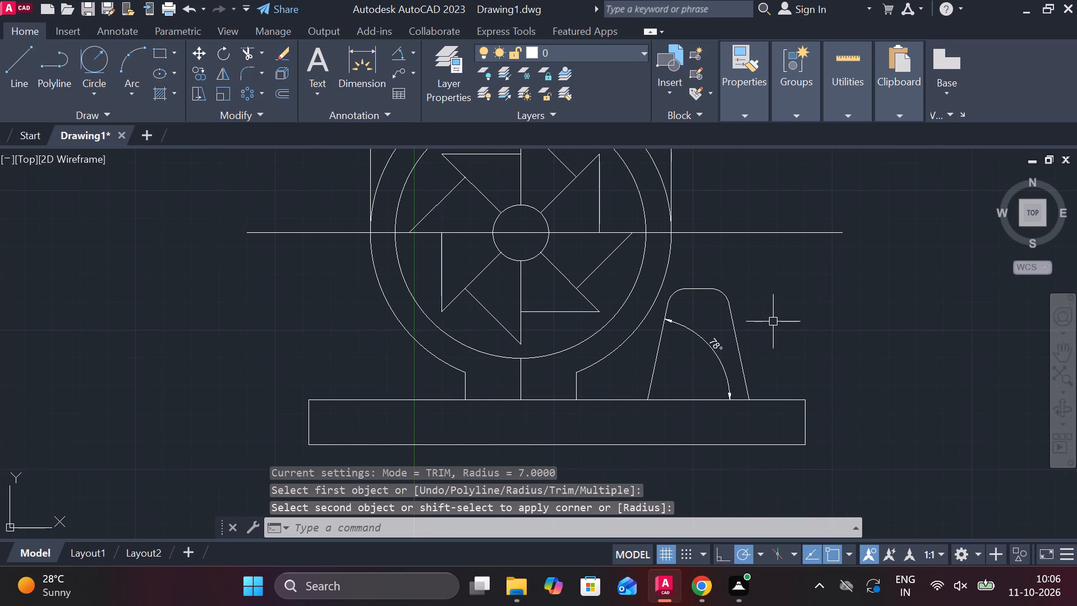
key("Escape")
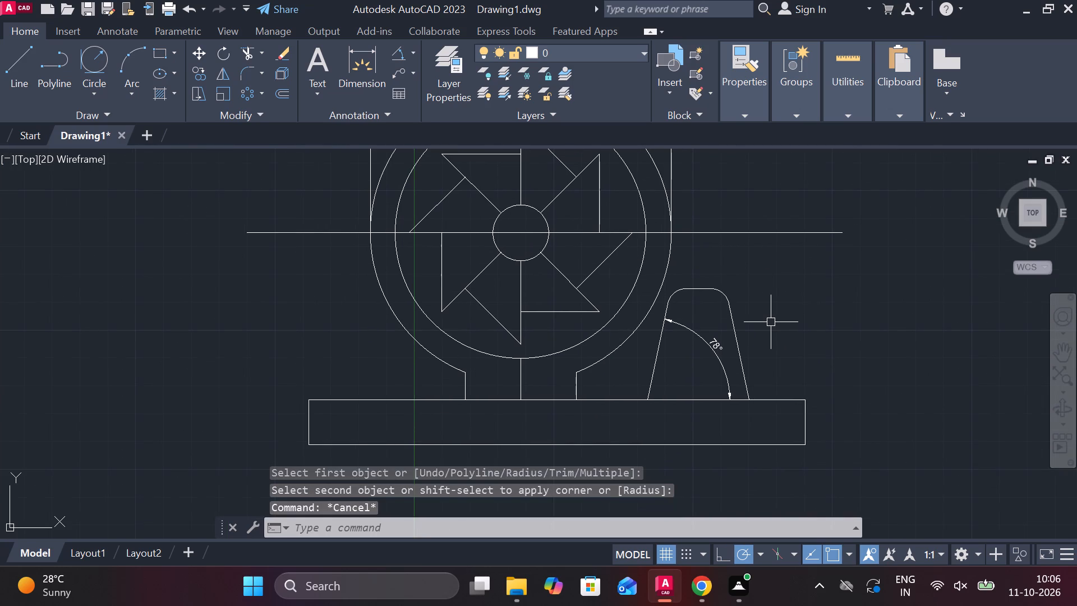
Offset the trapezoid's right slanted side outward to the right by 12.5.
left_click(741, 346)
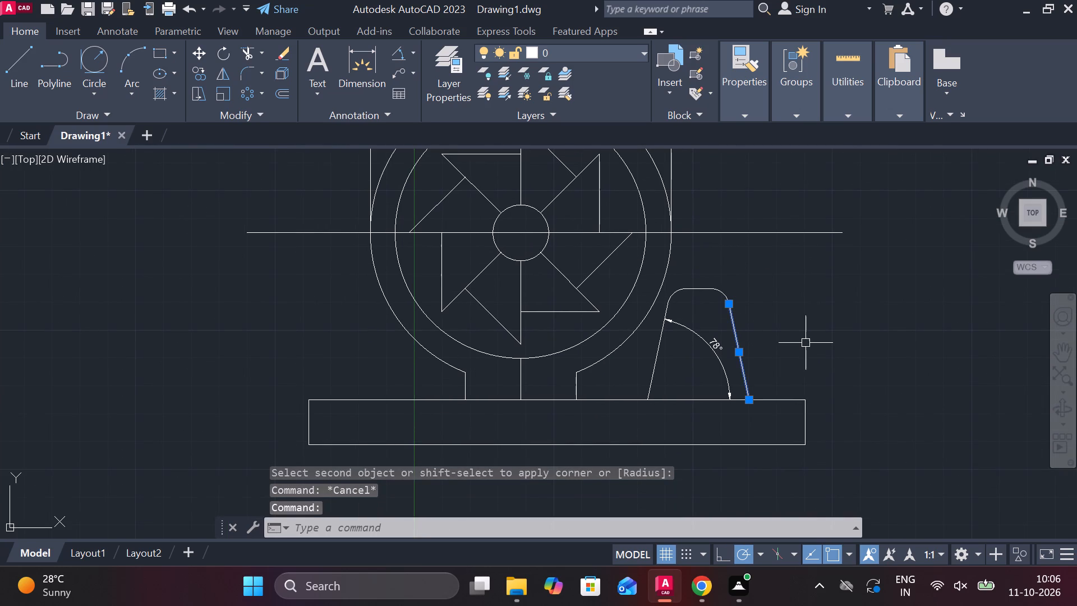
key("o")
key("Return")
key("Return")
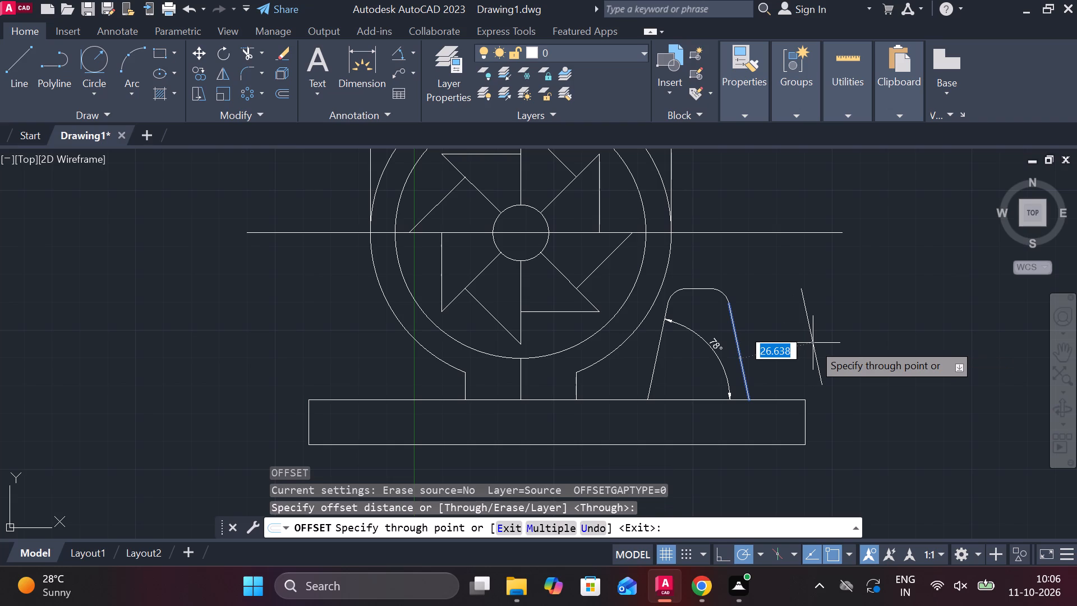
type("12.5")
key("Return")
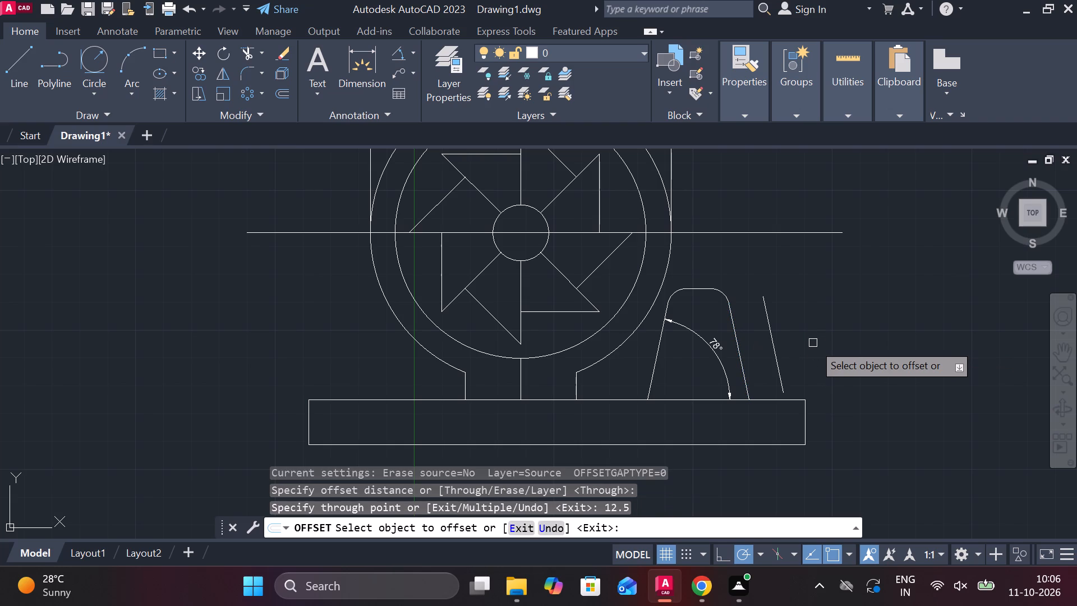
key("Escape")
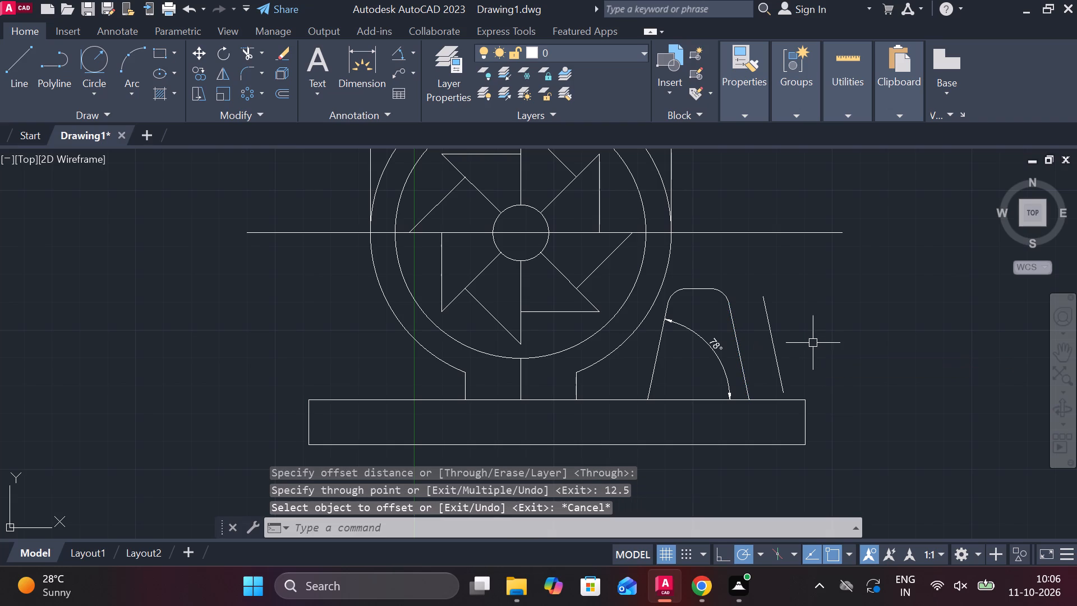
Lengthen the offset line about 35 upward past the horizontal centerline and downward past the base's top edge.
left_click(768, 306)
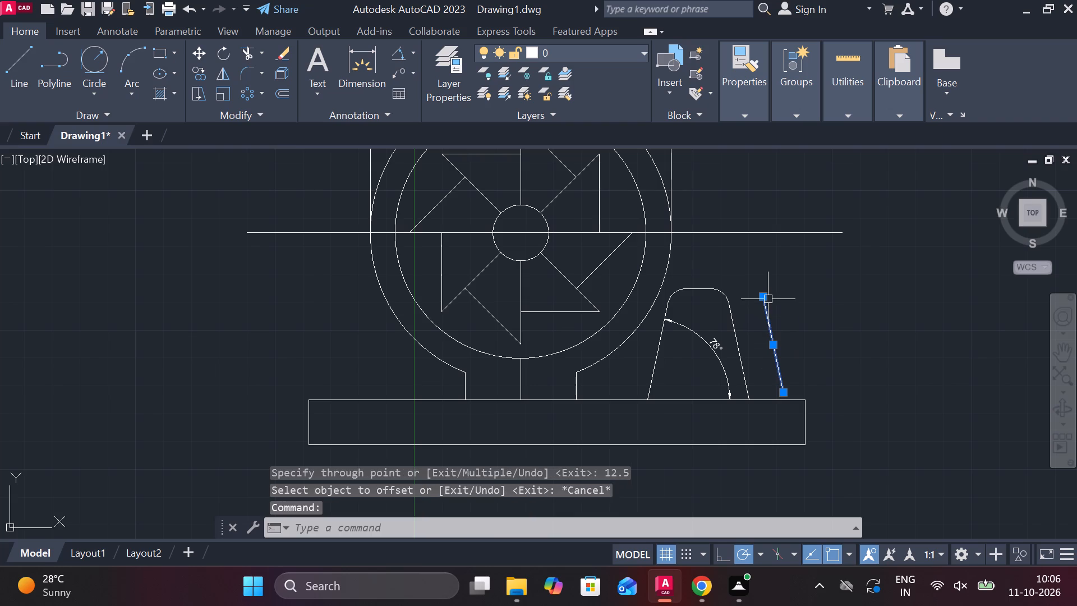
left_click(797, 330)
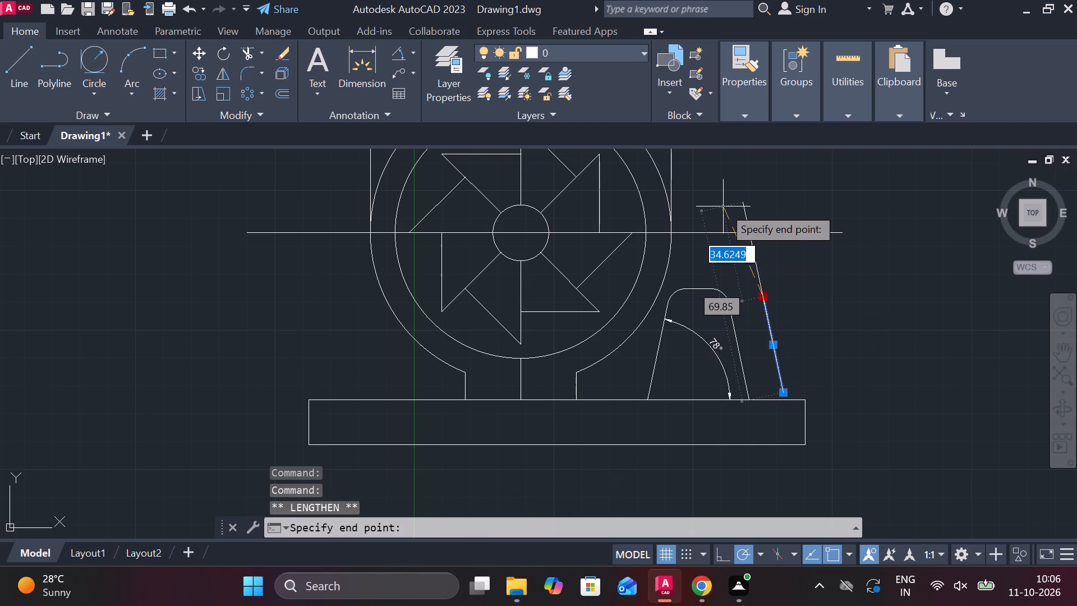
left_click(723, 206)
key("Escape")
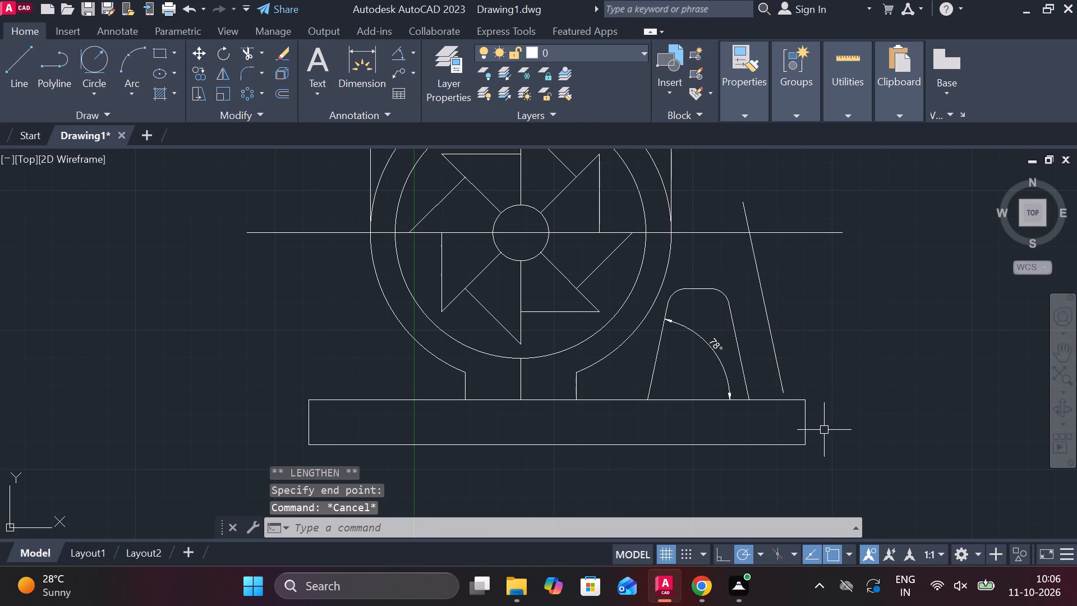
left_click(775, 372)
left_click(811, 439)
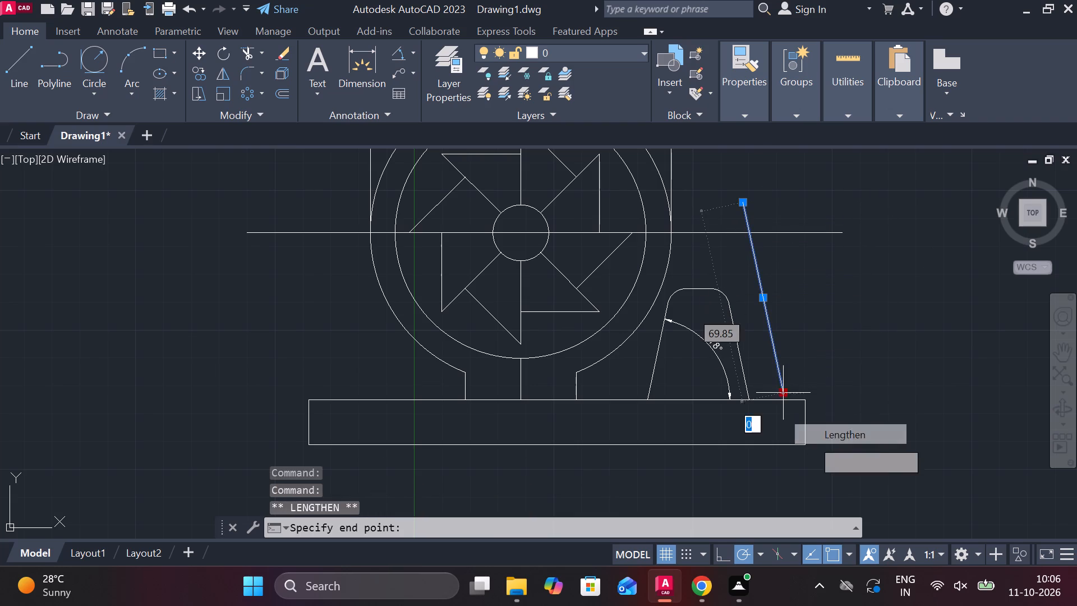
scroll(793, 412, "up", 2)
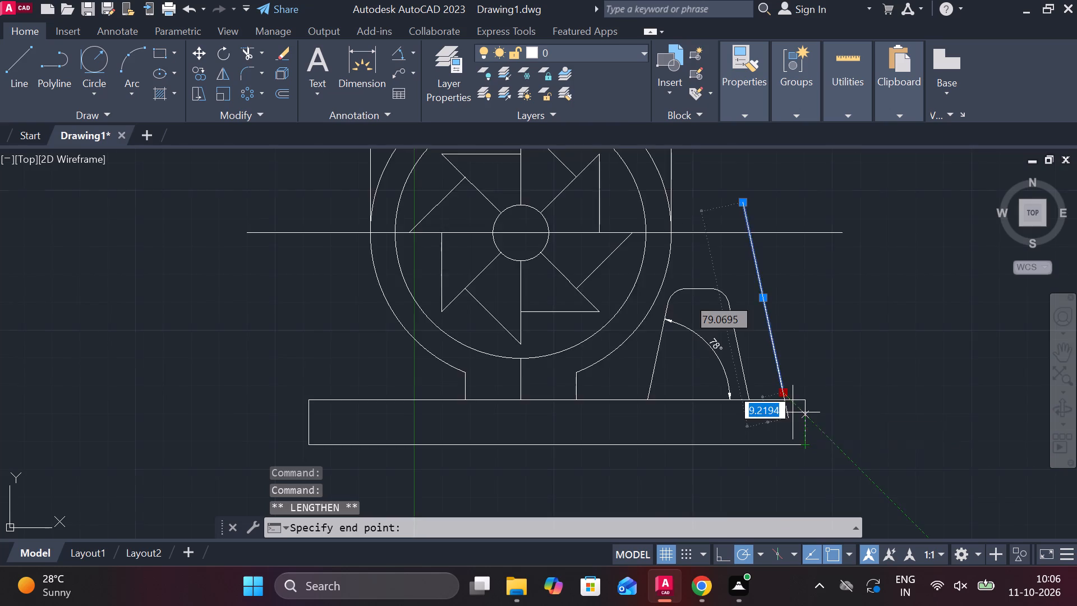
scroll(793, 412, "up", 1)
left_click(772, 410)
key("Escape")
Trim the offset slanted line to the base's top edge and the horizontal centerline, and trim the centerline's overhang beyond it.
type("TR")
key("v")
key("BackSpace")
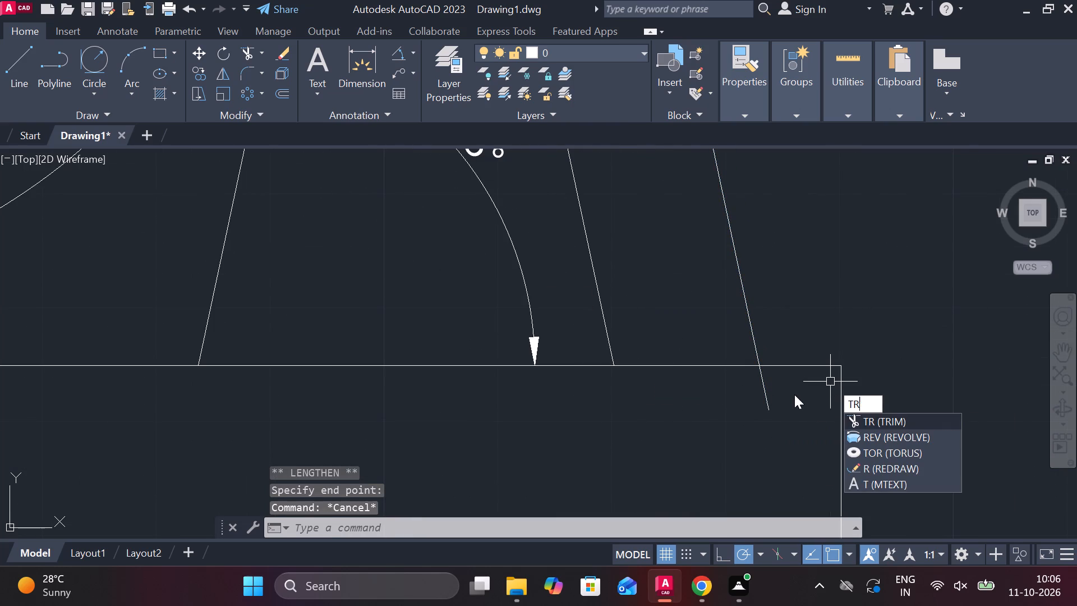
key("space")
left_click(766, 400)
scroll(802, 285, "down", 2)
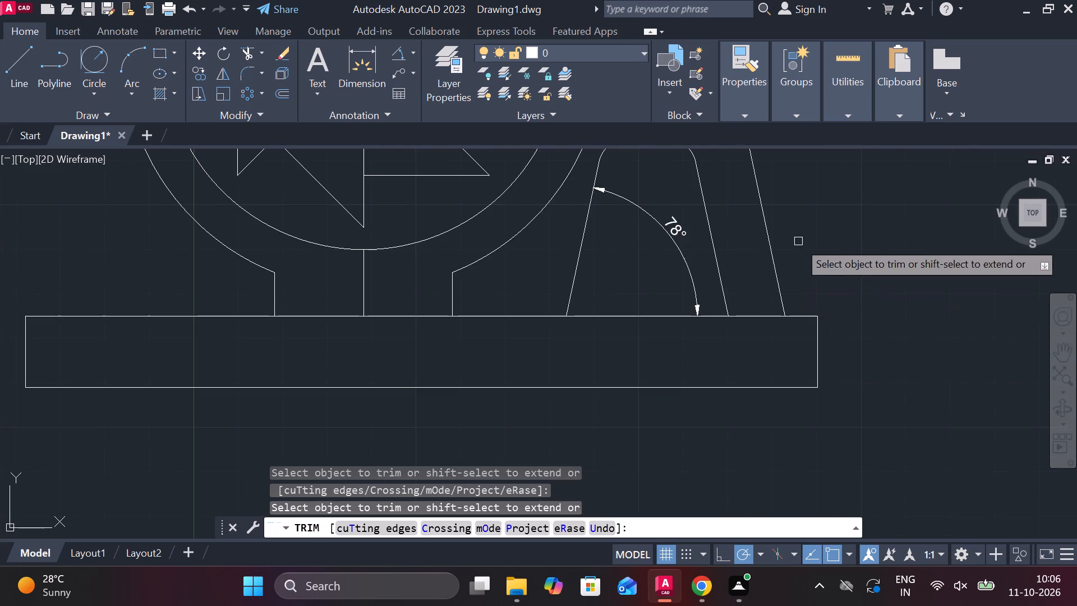
middle_click_drag(844, 285, 850, 366)
middle_click_drag(830, 287, 862, 432)
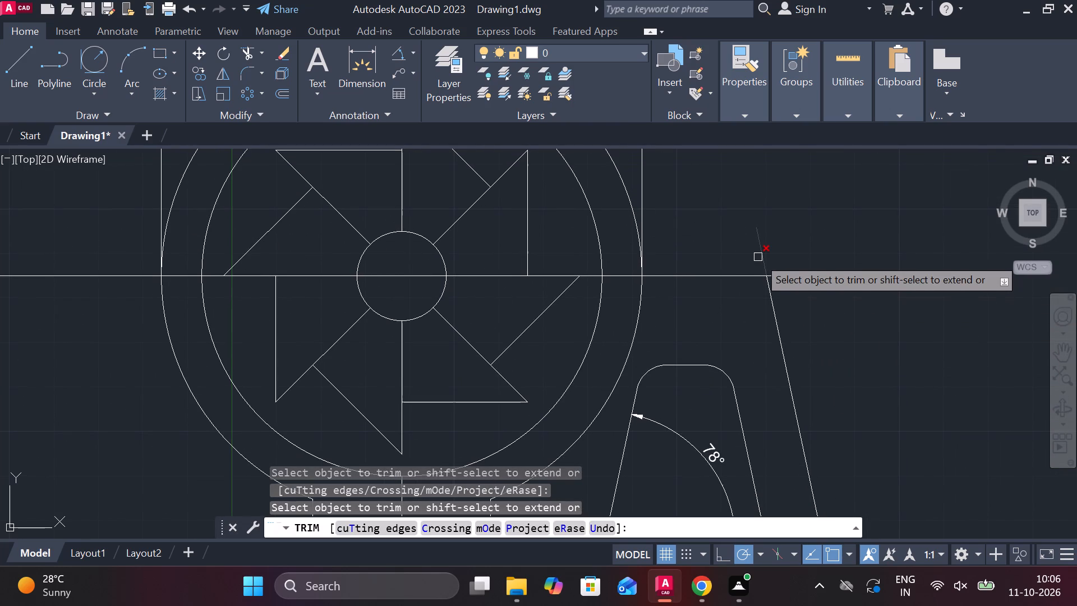
left_click(758, 257)
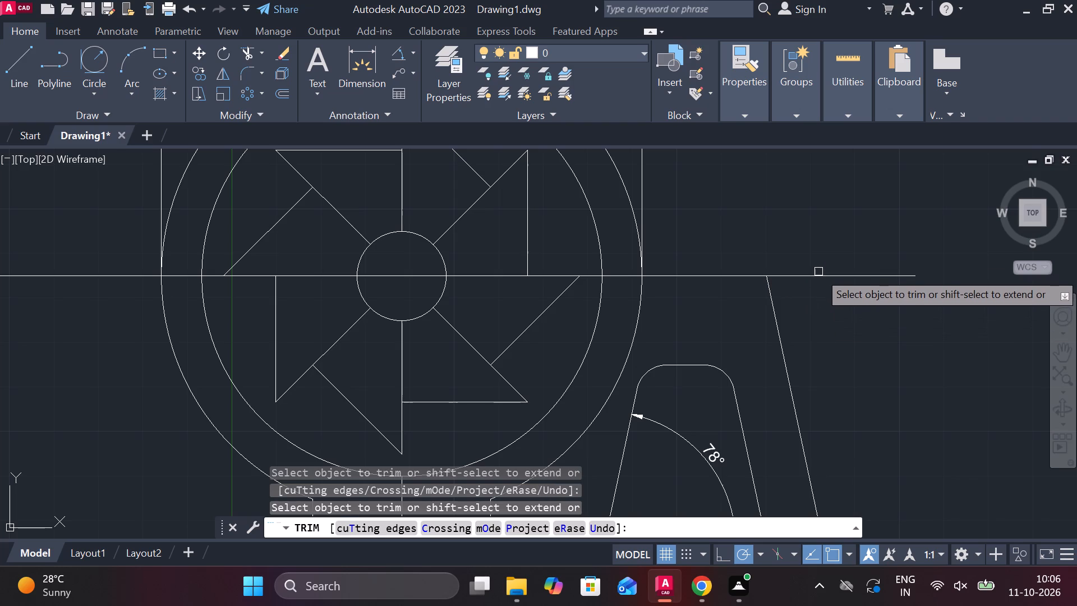
double_click(818, 272)
left_click(822, 281)
key("Escape")
Fillet the corner between the horizontal centerline and the outer slanted line with a radius of 12.5.
key("f")
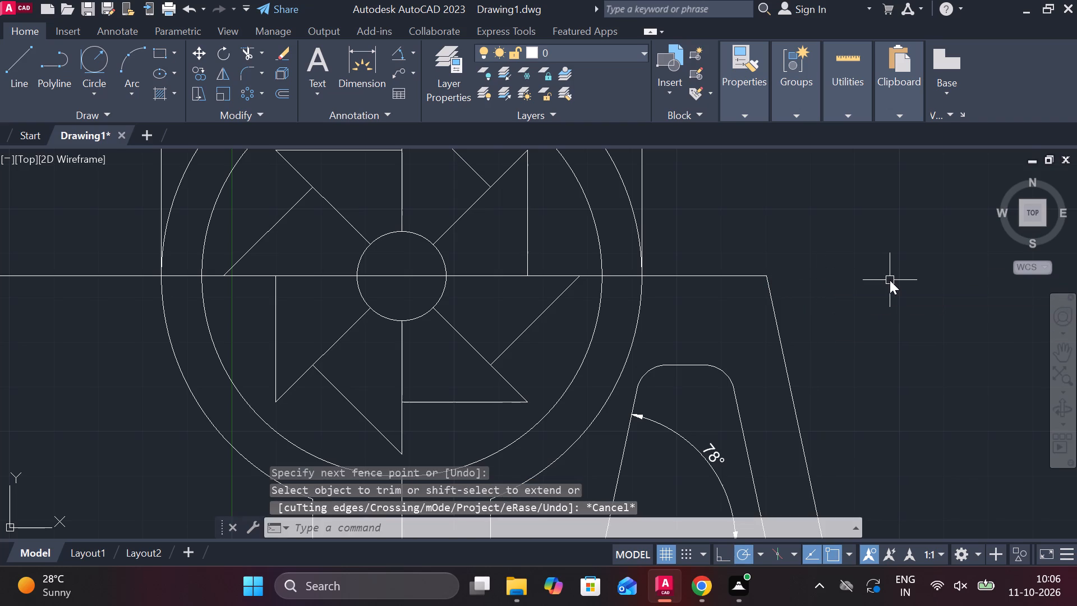
key("Return")
key("r")
key("Return")
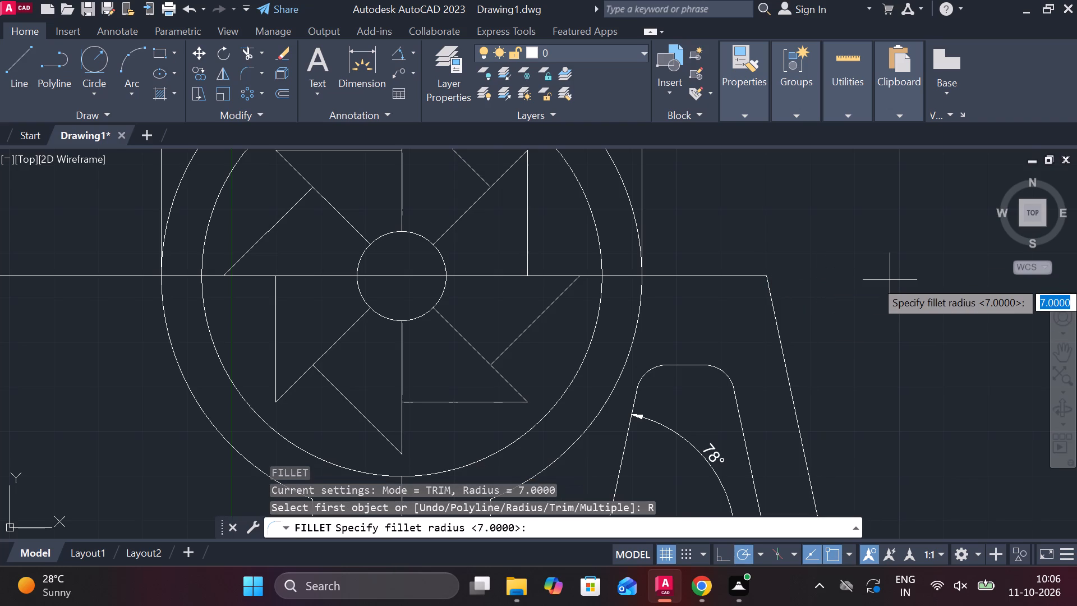
type("12.5")
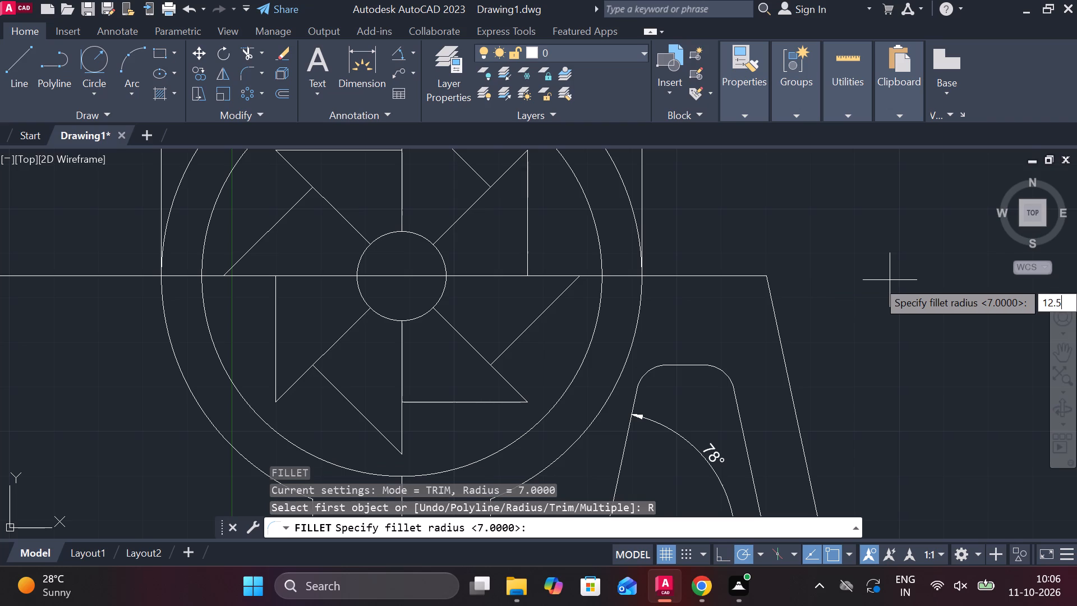
key("Return")
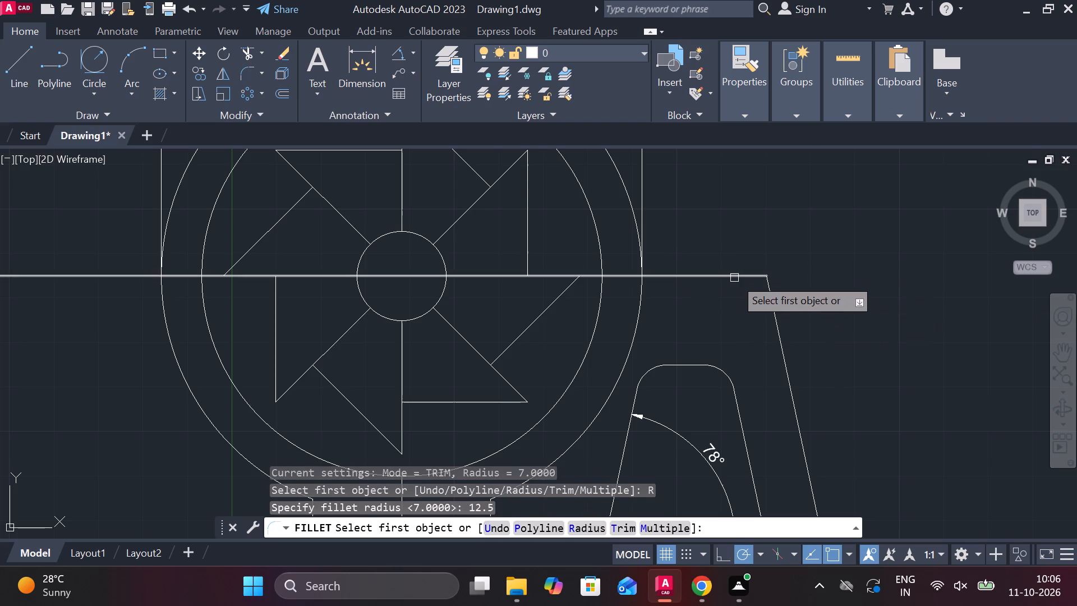
left_click(735, 278)
left_click(772, 294)
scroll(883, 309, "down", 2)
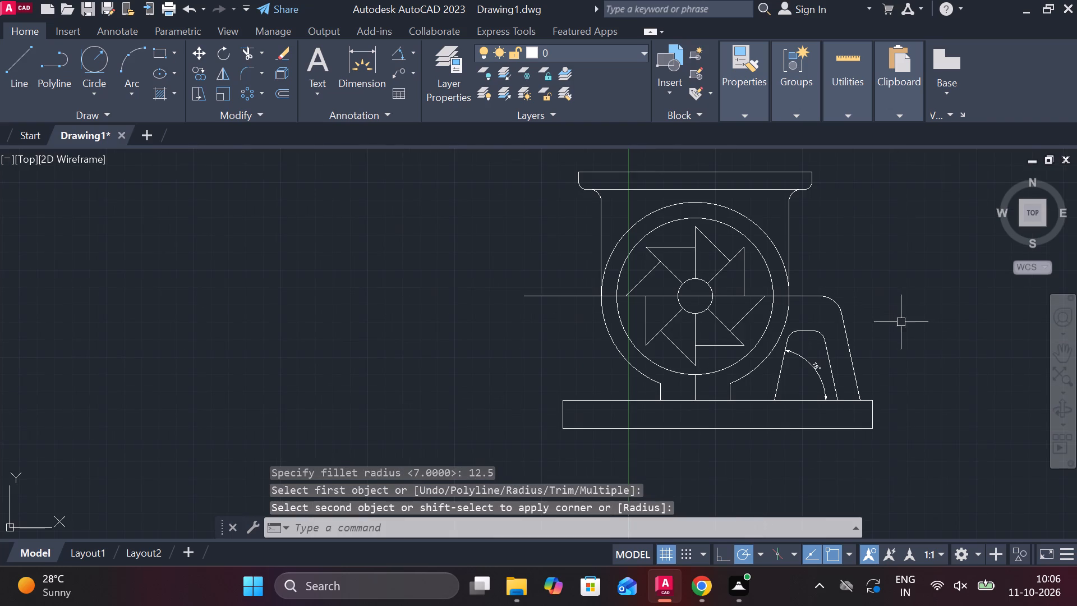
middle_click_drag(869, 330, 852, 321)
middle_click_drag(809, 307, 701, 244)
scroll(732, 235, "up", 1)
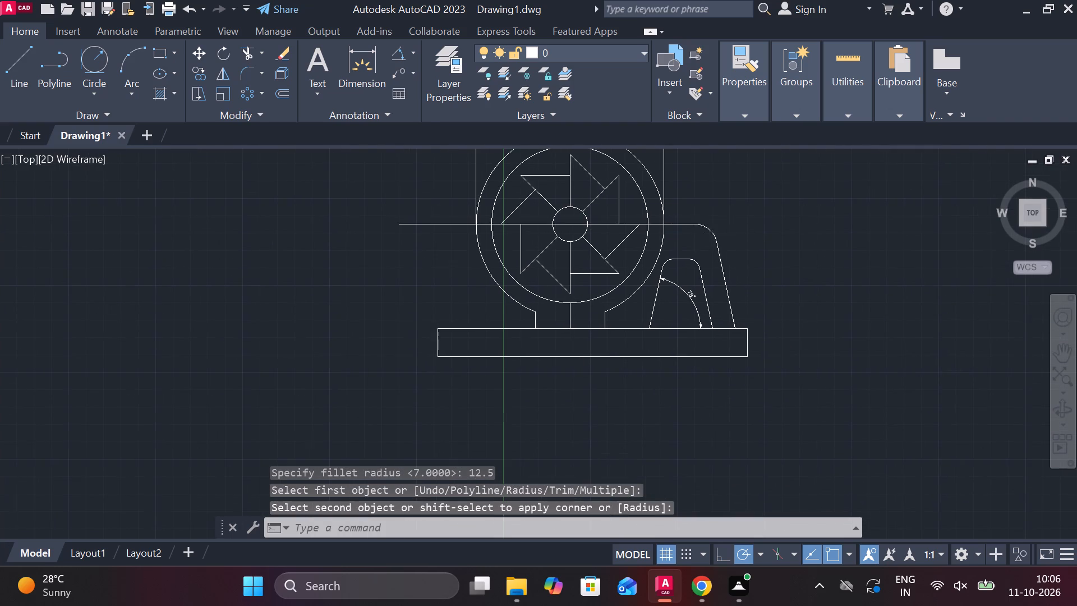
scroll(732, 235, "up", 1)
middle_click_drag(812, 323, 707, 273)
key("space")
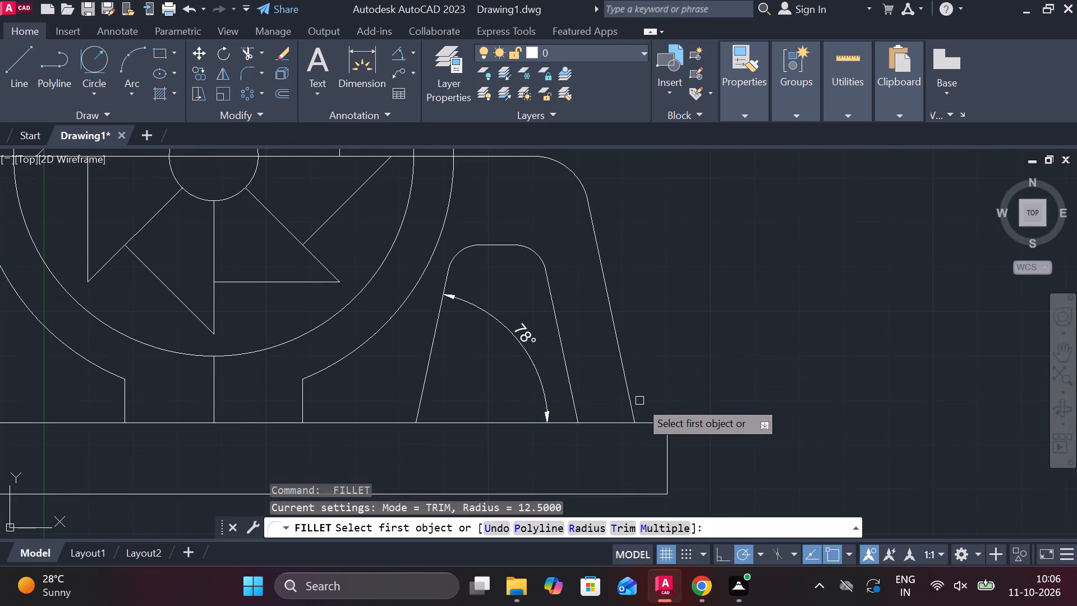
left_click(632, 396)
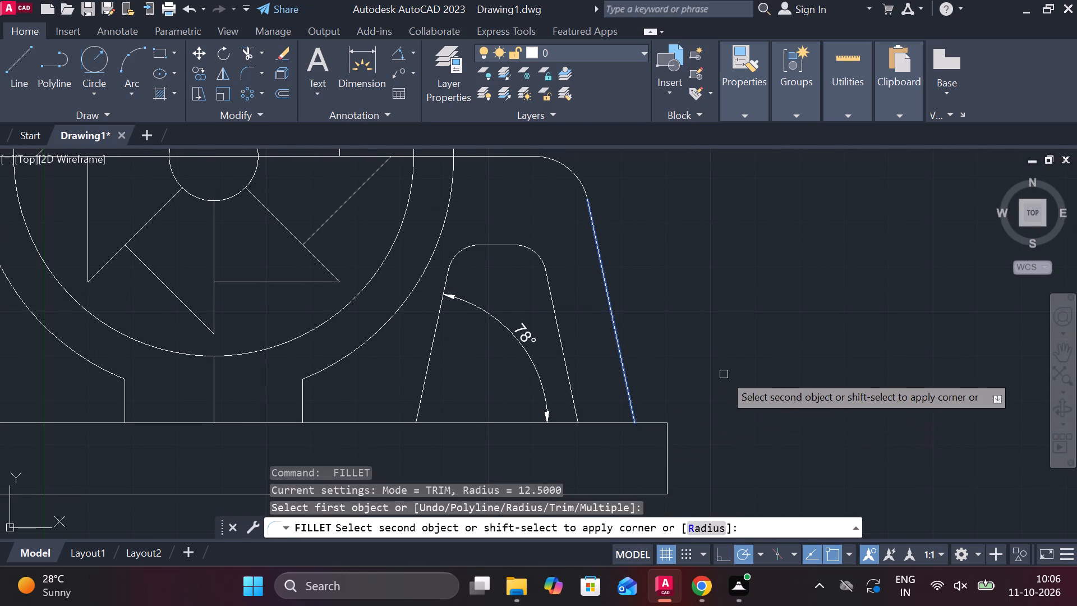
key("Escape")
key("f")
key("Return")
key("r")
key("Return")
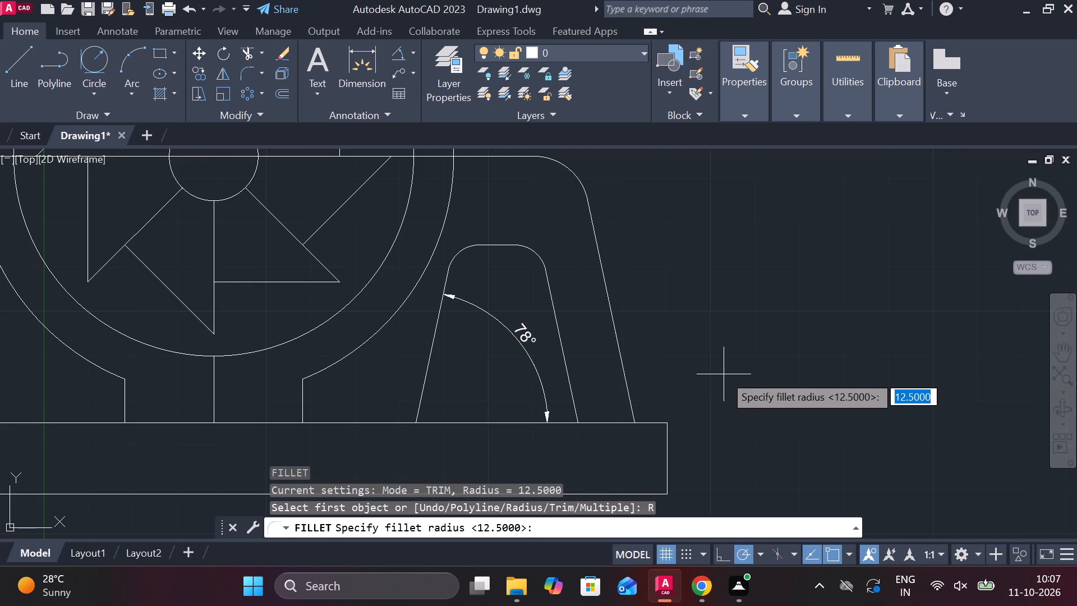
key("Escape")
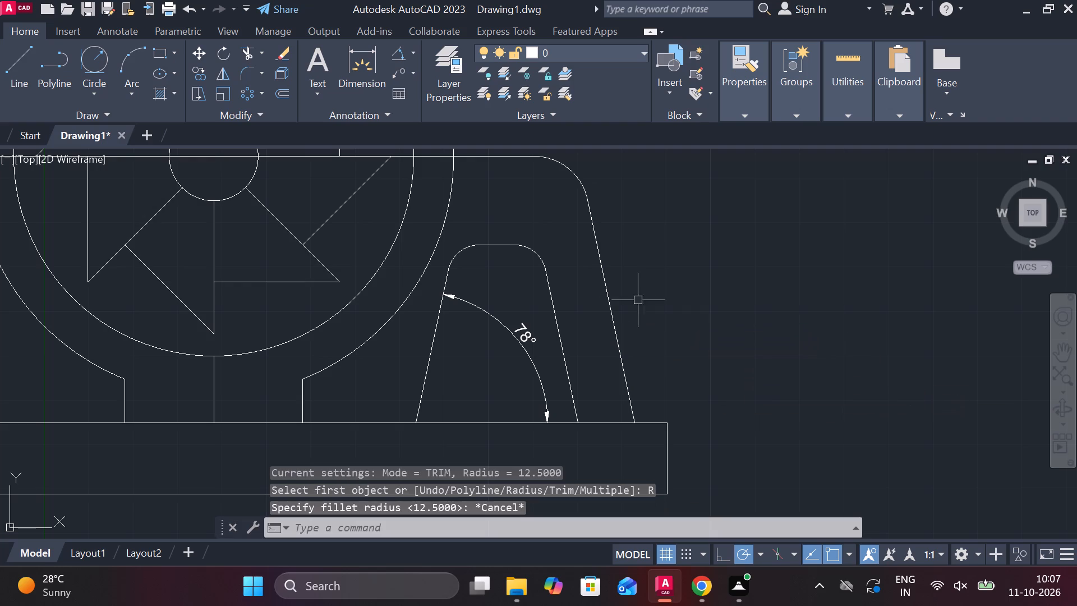
Draw a line 50.7 up from the base's upper-right corner, continuing about 54 horizontally left into the housing circle.
key("l")
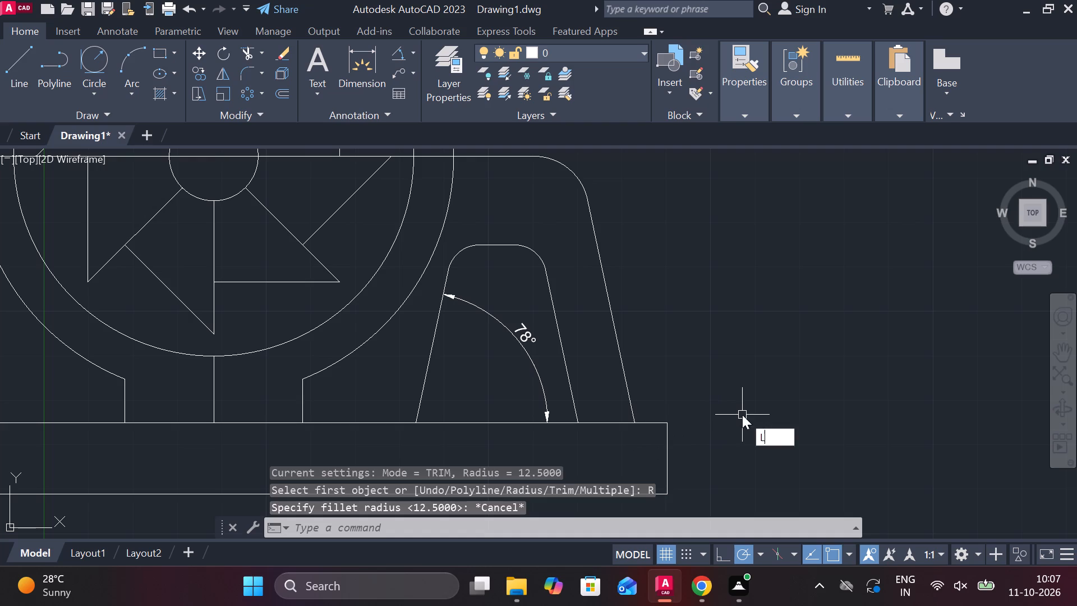
key("Return")
left_click(673, 424)
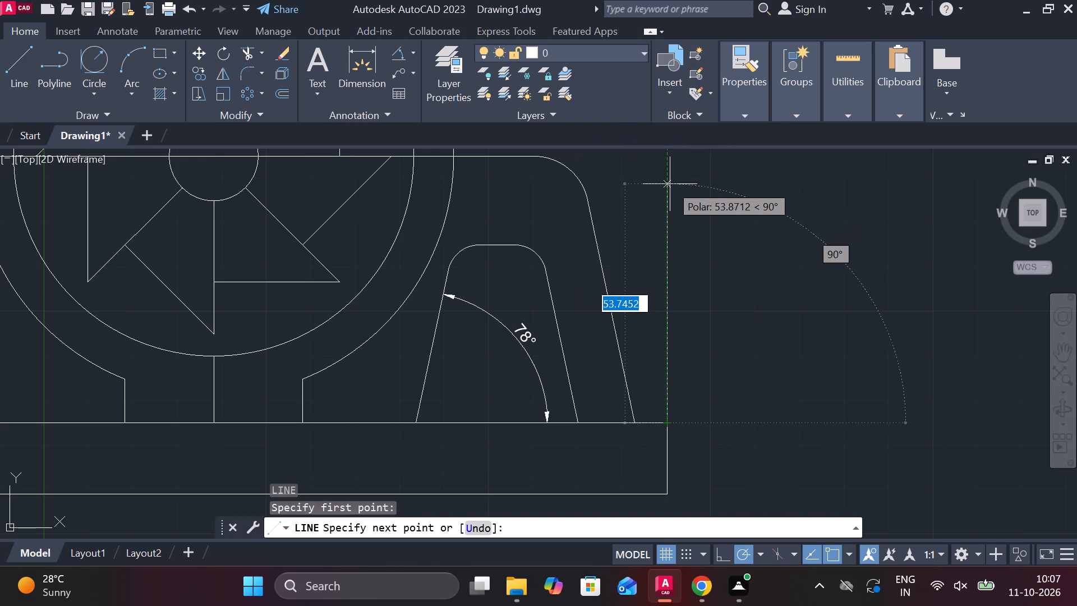
type("50.")
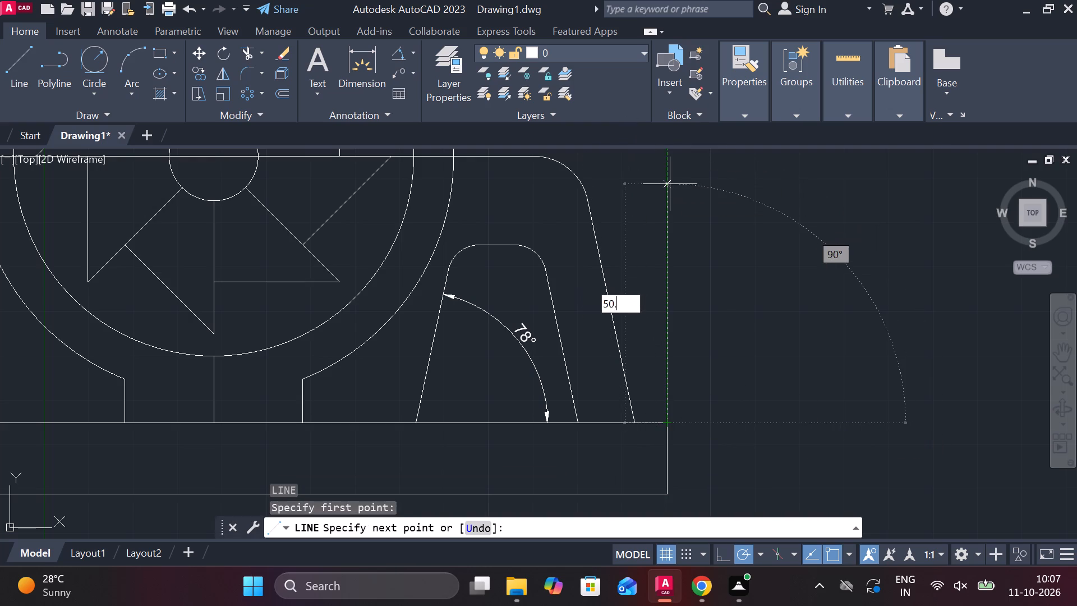
key("7")
key("Return")
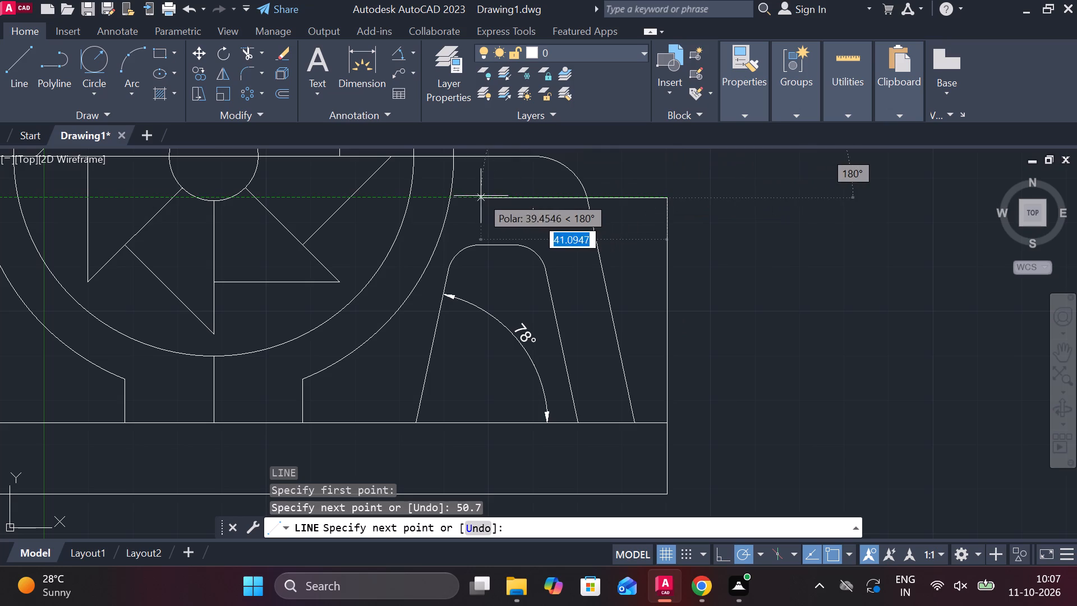
middle_click_drag(486, 195, 558, 212)
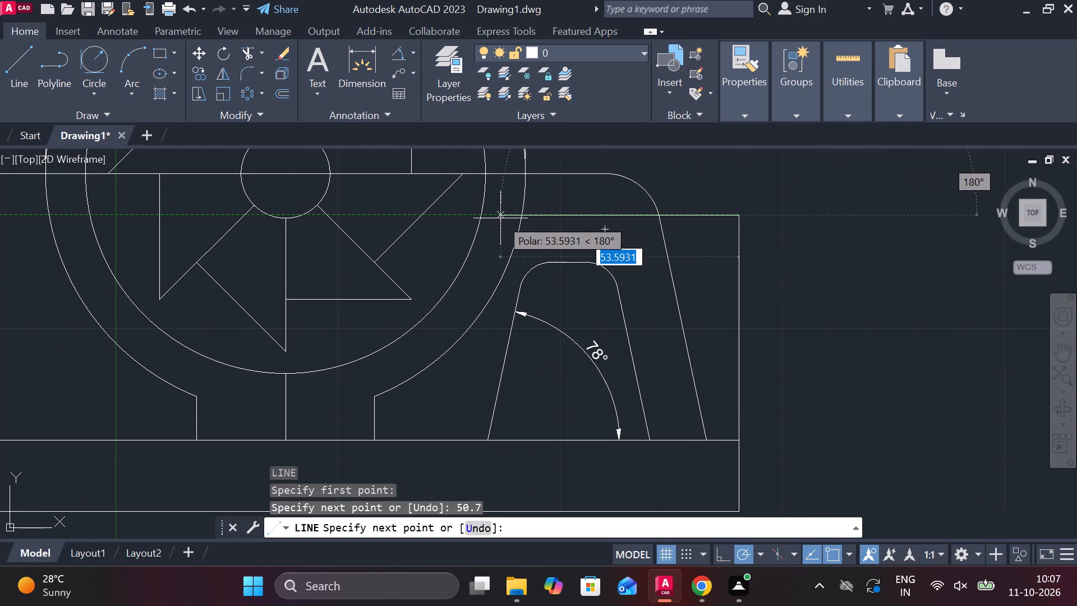
left_click(501, 210)
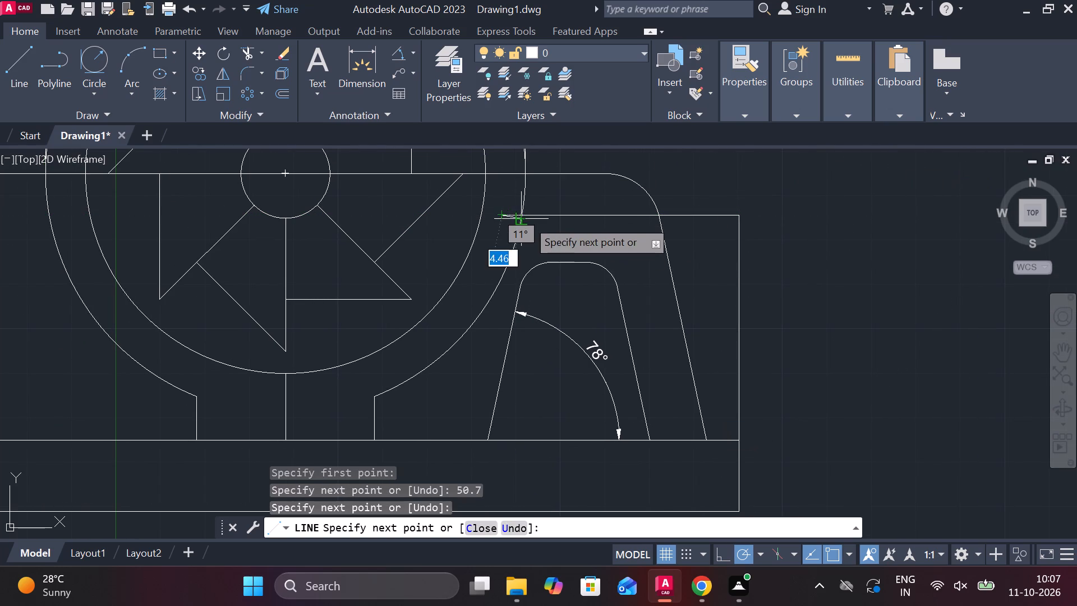
key("Escape")
Erase the horizontal centerline and the fillet arc joining it to the outer slanted line.
left_click(568, 181)
key("Escape")
left_click(569, 177)
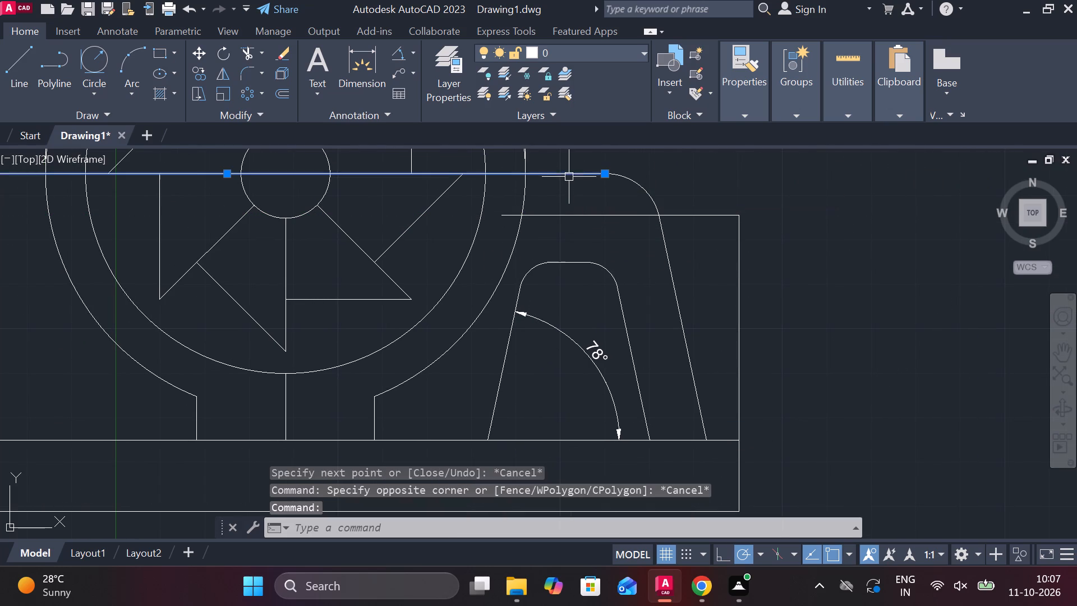
left_click(645, 186)
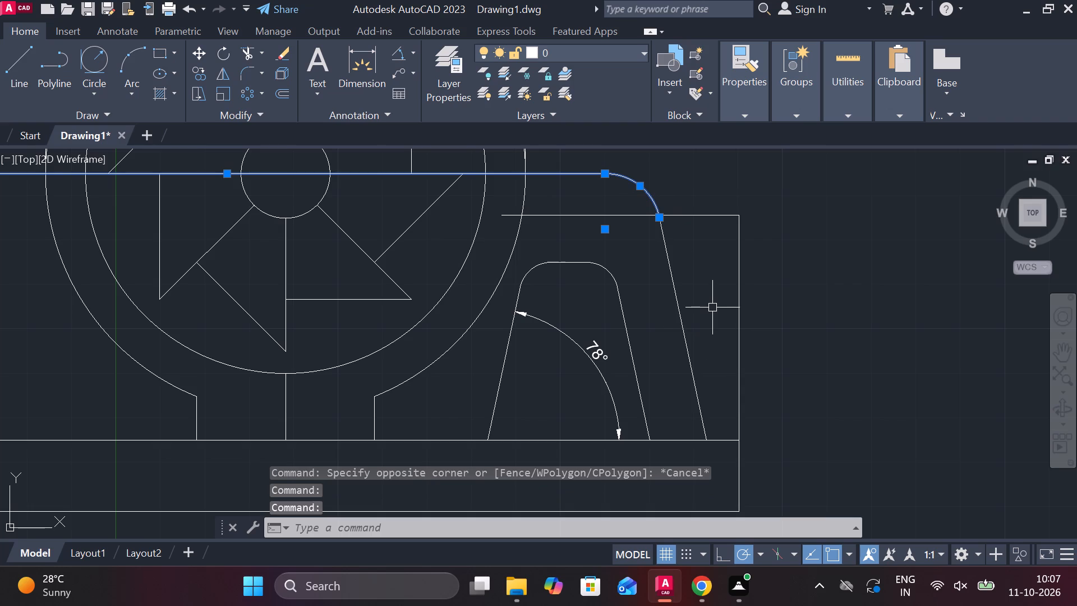
type("E")
key("space")
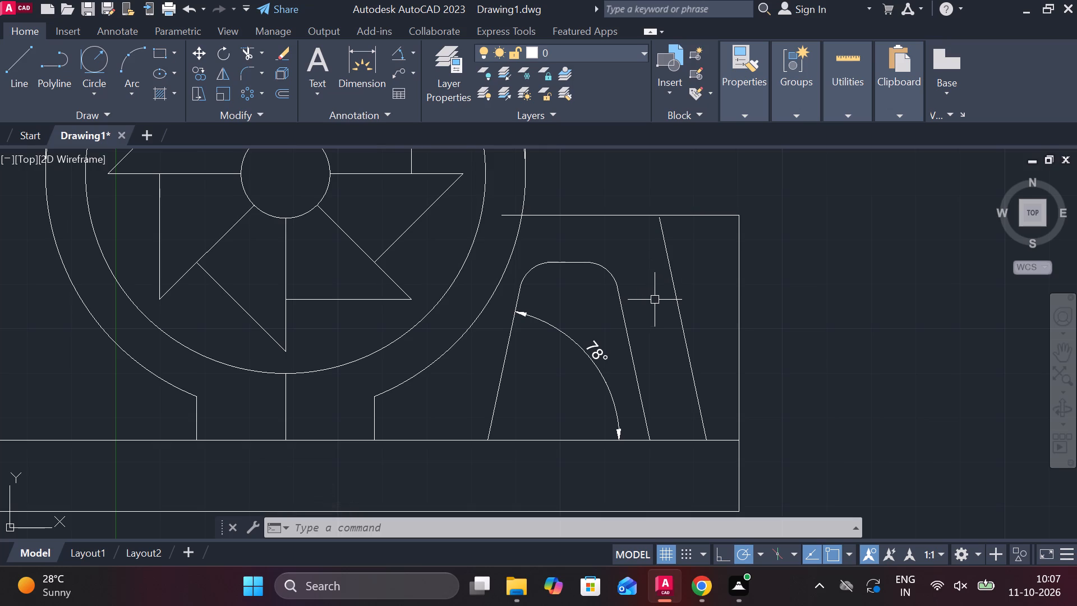
Trim away the trapezoid's top edge and both of its rounded upper corners.
key("t")
key("r")
key("space")
left_click_drag(637, 295, 521, 290)
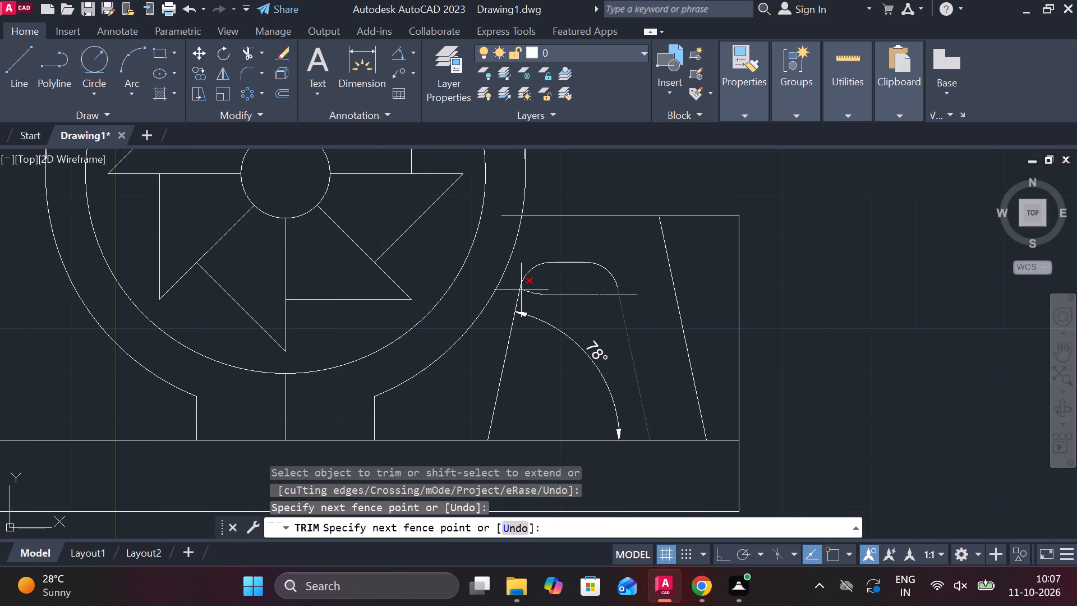
left_click_drag(521, 290, 625, 300)
key("ctrl+z")
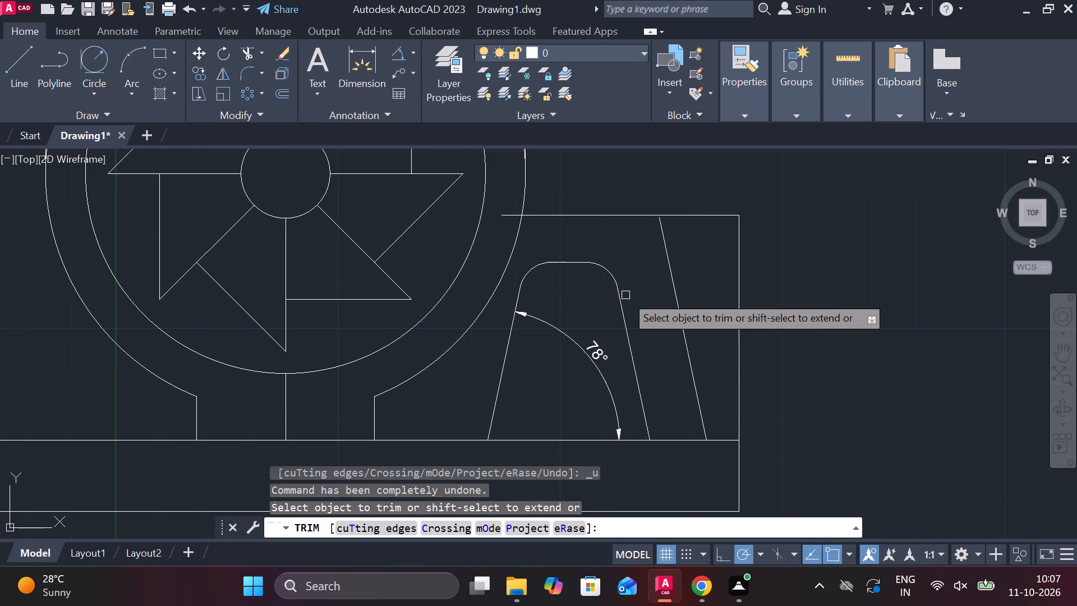
left_click(602, 273)
left_click(576, 264)
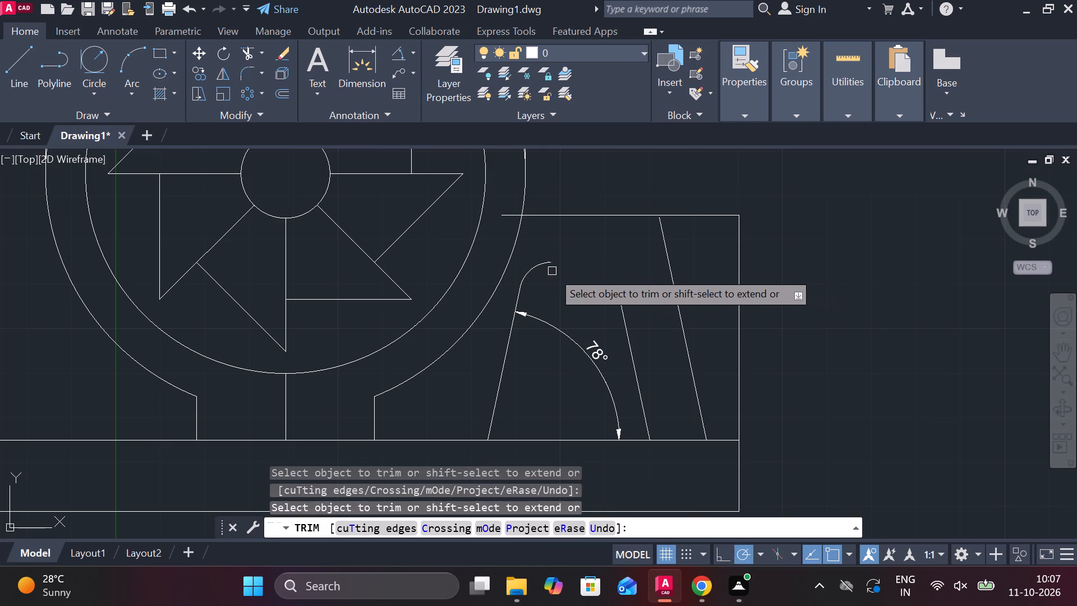
left_click(540, 267)
key("Escape")
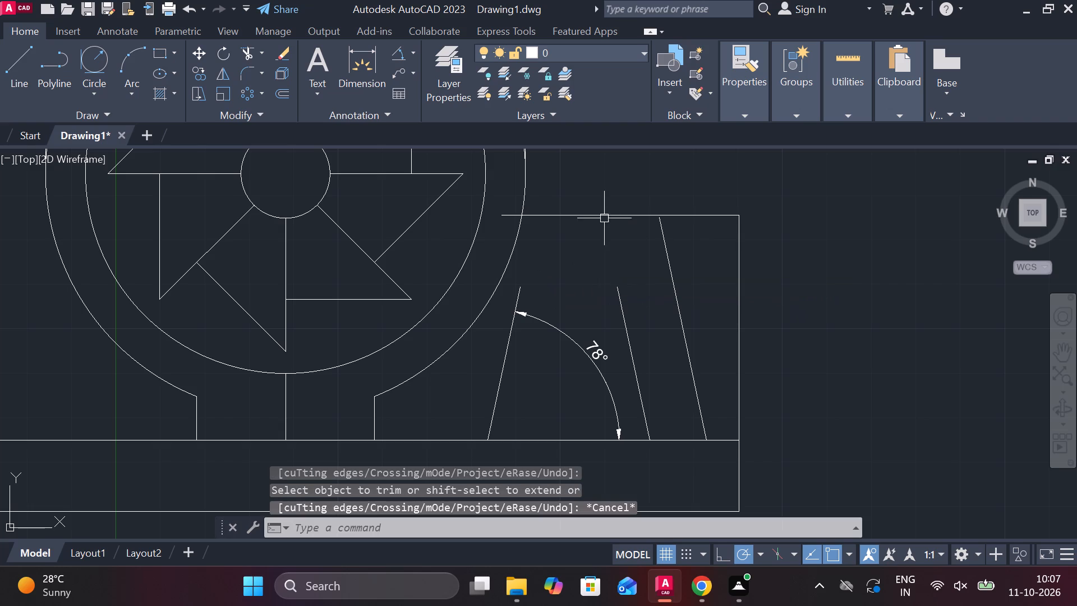
Offset the new upper horizontal line downward by 20.
left_click(604, 216)
key("o")
key("Return")
key("Return")
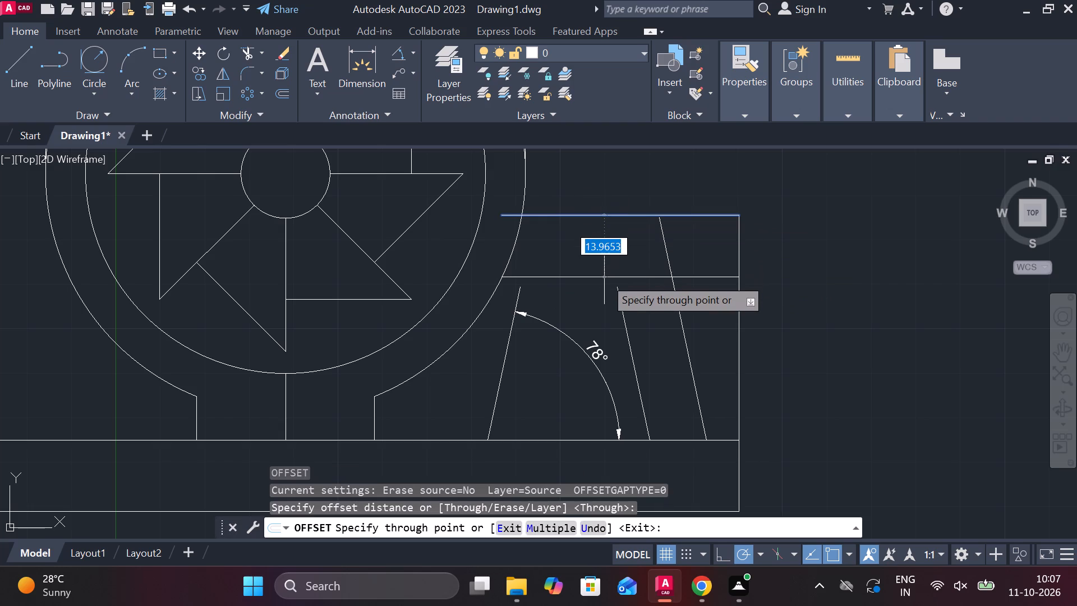
type("20")
key("Return")
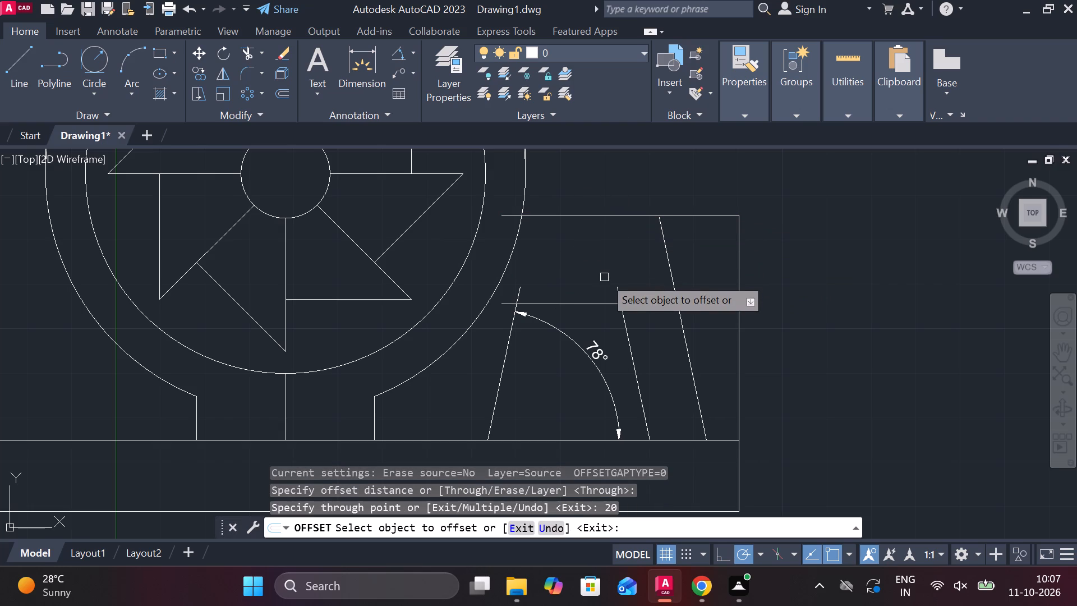
key("Escape")
Trim the trapezoid's slanted sides above the offset horizontal line and that line's overhang beyond the left side.
type("TR")
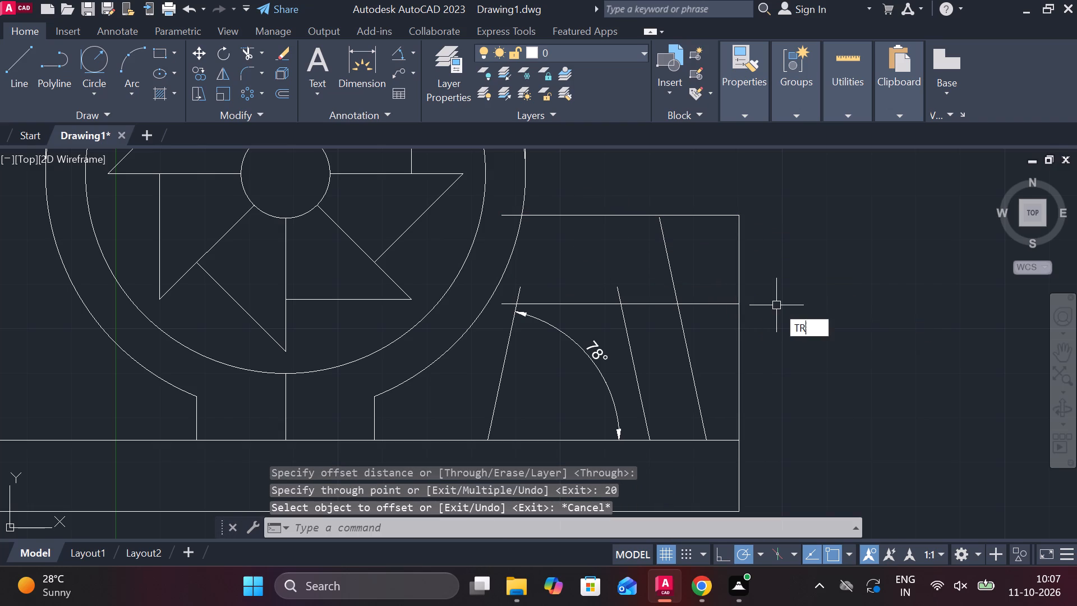
key("space")
left_click(614, 290)
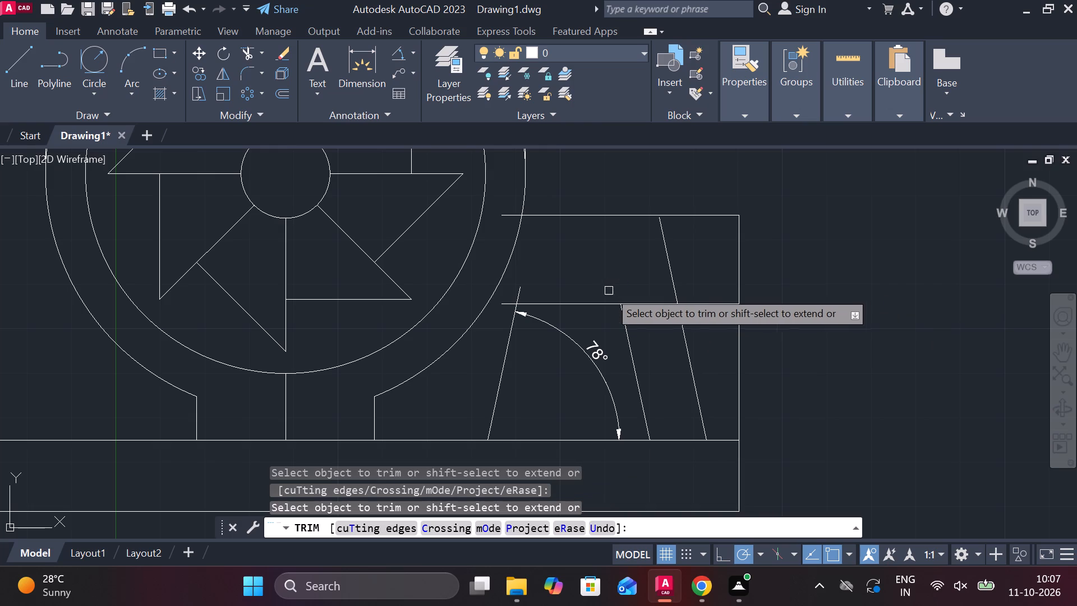
left_click(513, 295)
left_click(522, 293)
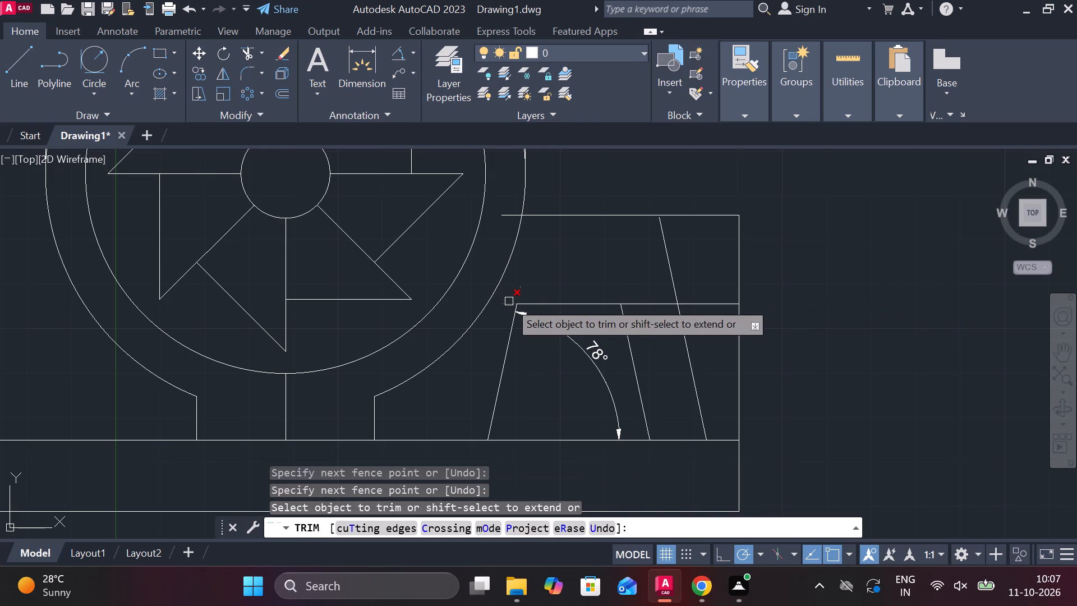
left_click(509, 301)
left_click(588, 352)
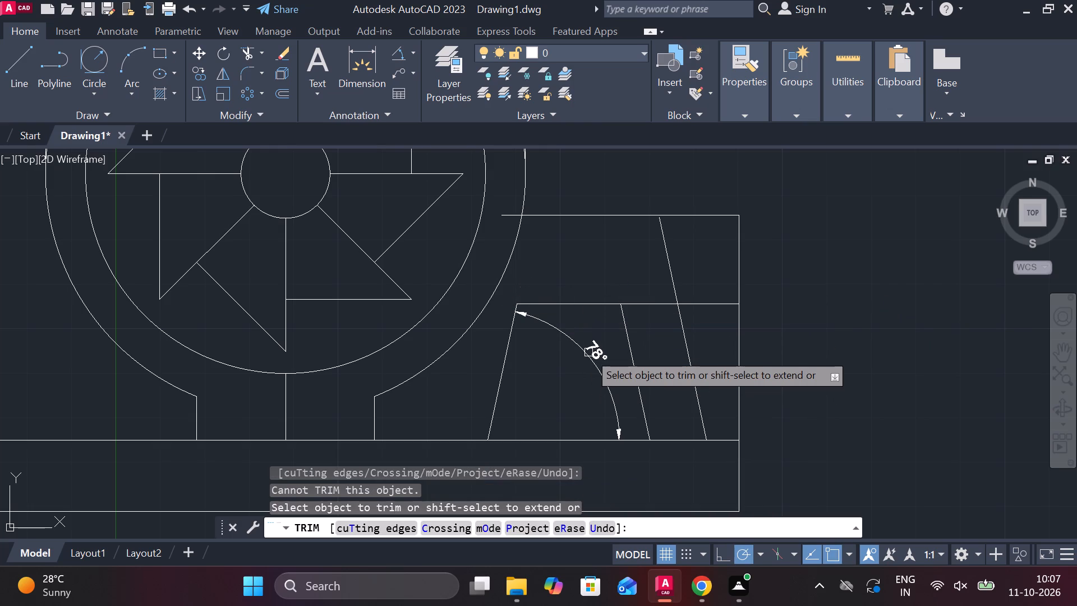
left_click(590, 347)
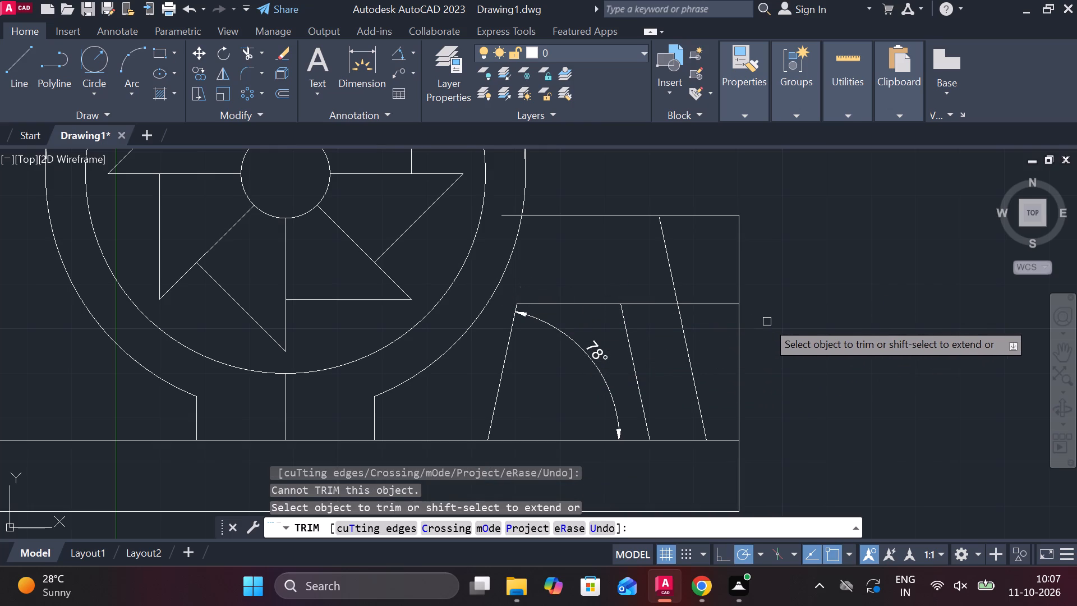
Trim away the short piece of the upper horizontal line that lies inside the outer housing circle.
left_click(680, 213)
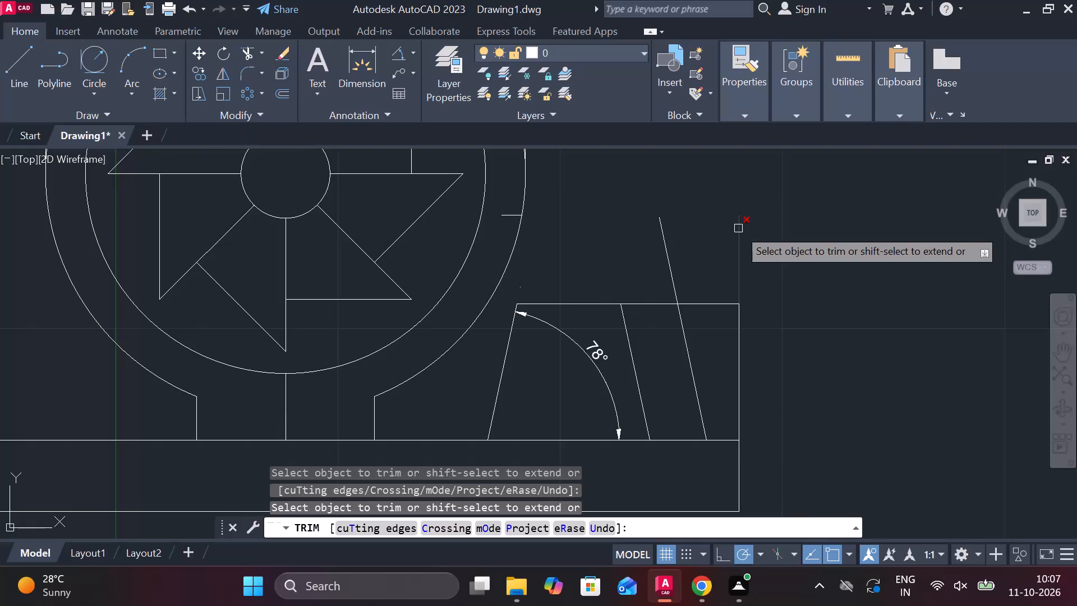
key("ctrl+z")
left_click(508, 215)
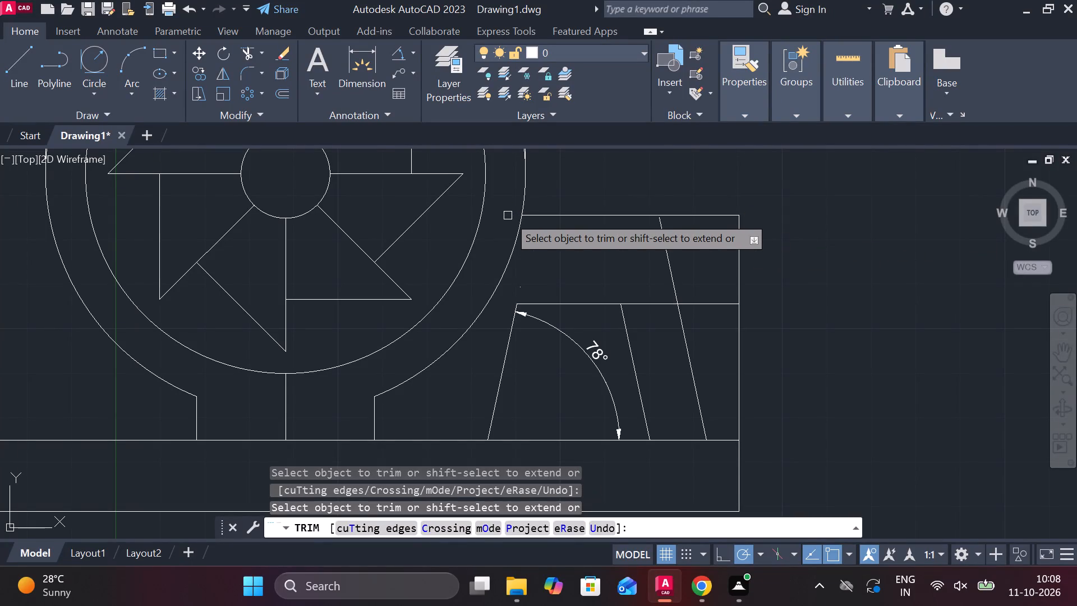
Extend the outer slanted line up to the upper horizontal line.
scroll(552, 198, "down", 3)
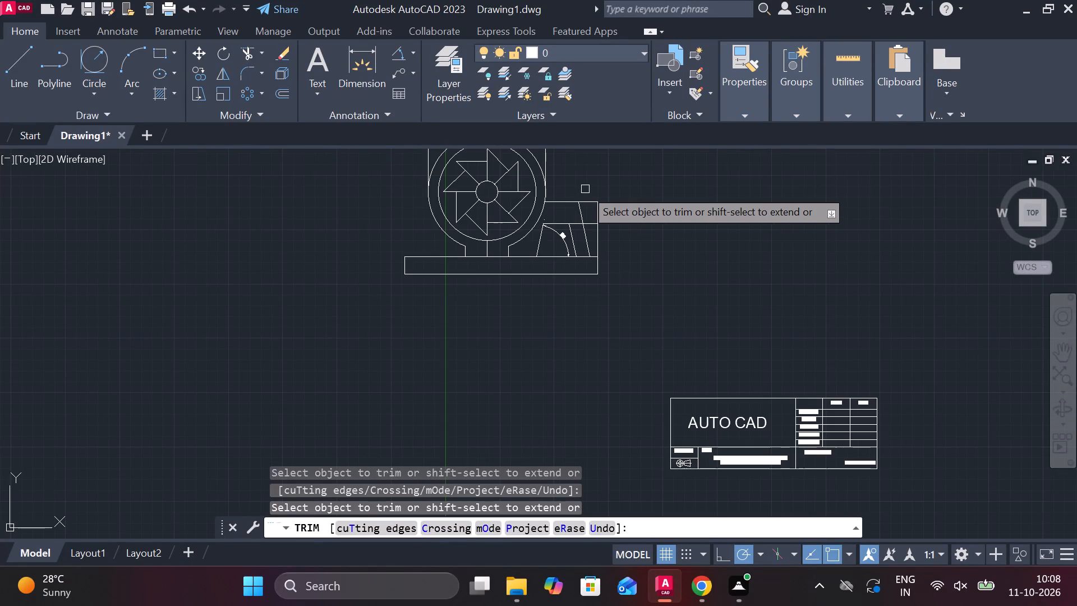
scroll(629, 220, "up", 2)
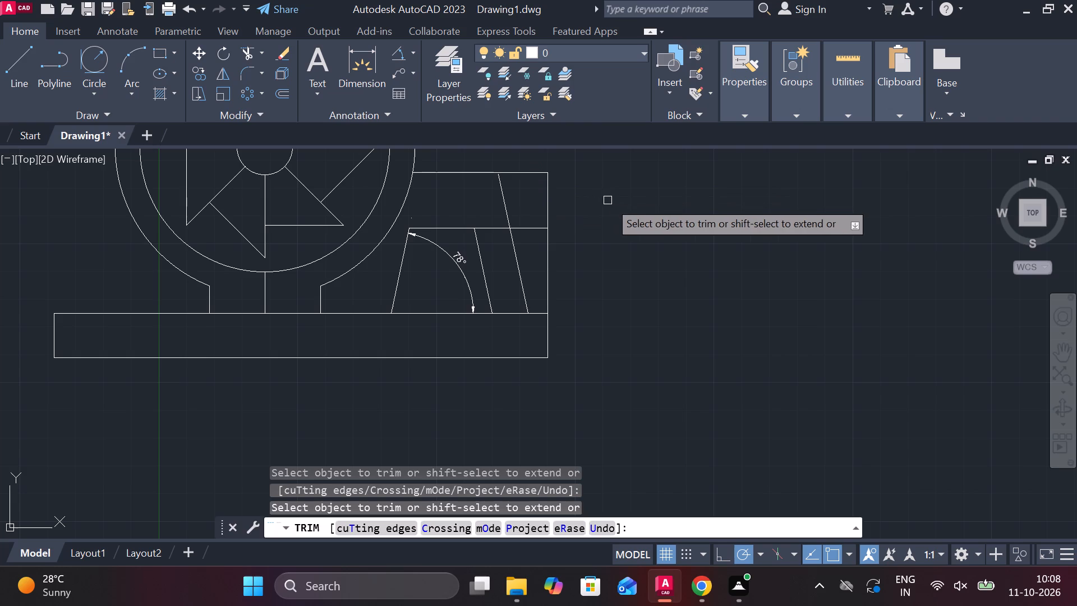
key("Escape")
type("EX")
key("space")
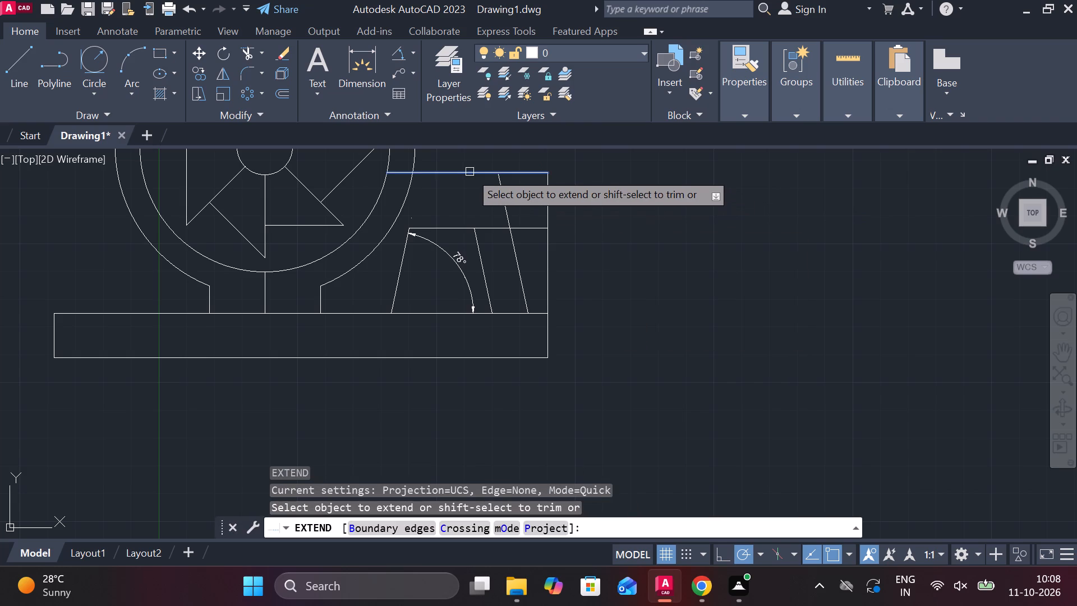
left_click(499, 188)
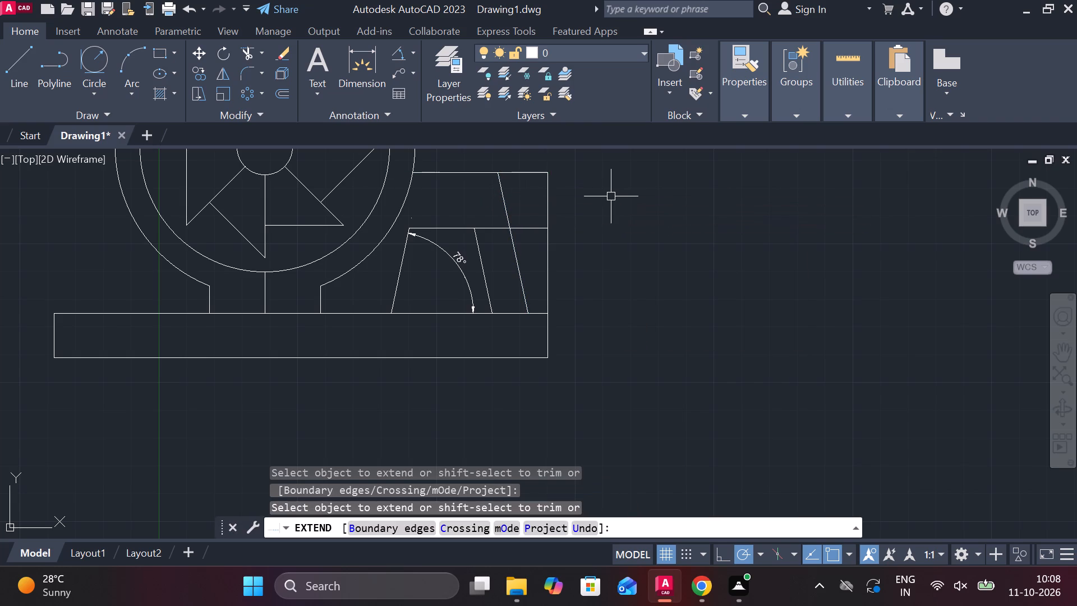
key("Escape")
Trim away the vertical line above the base and both horizontals' excess beyond the support's outer and inner slanted sides.
type("TR")
key("space")
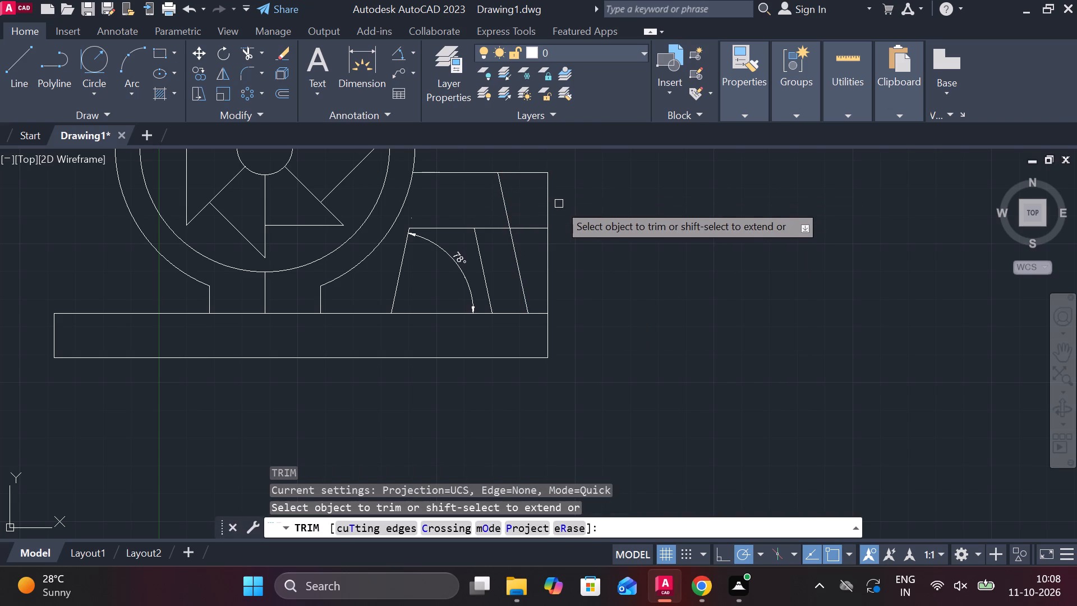
left_click(547, 225)
left_click(546, 206)
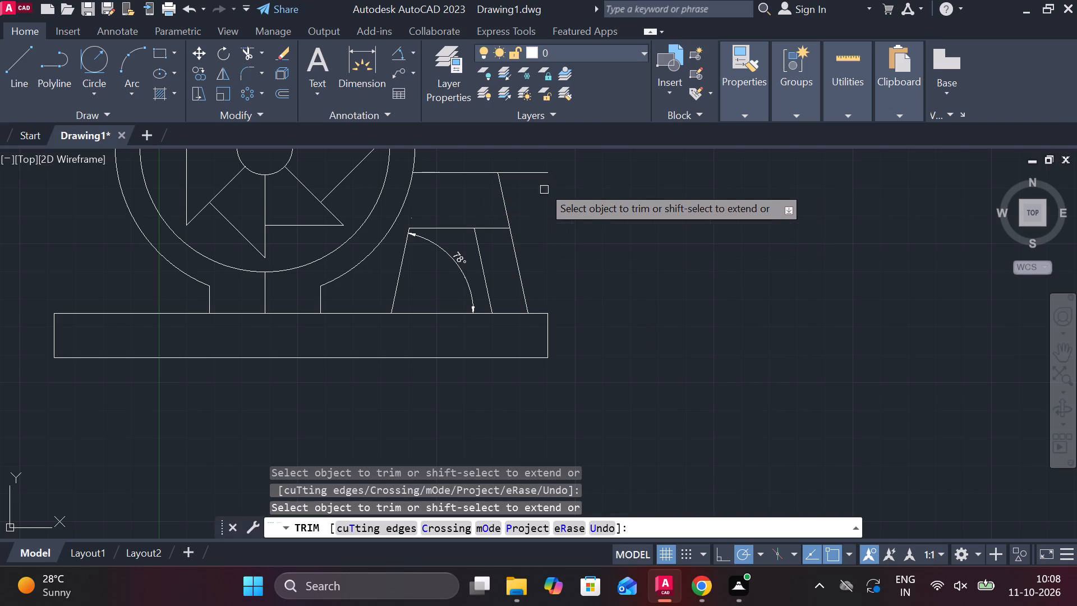
left_click(534, 178)
middle_click_drag(570, 198, 582, 222)
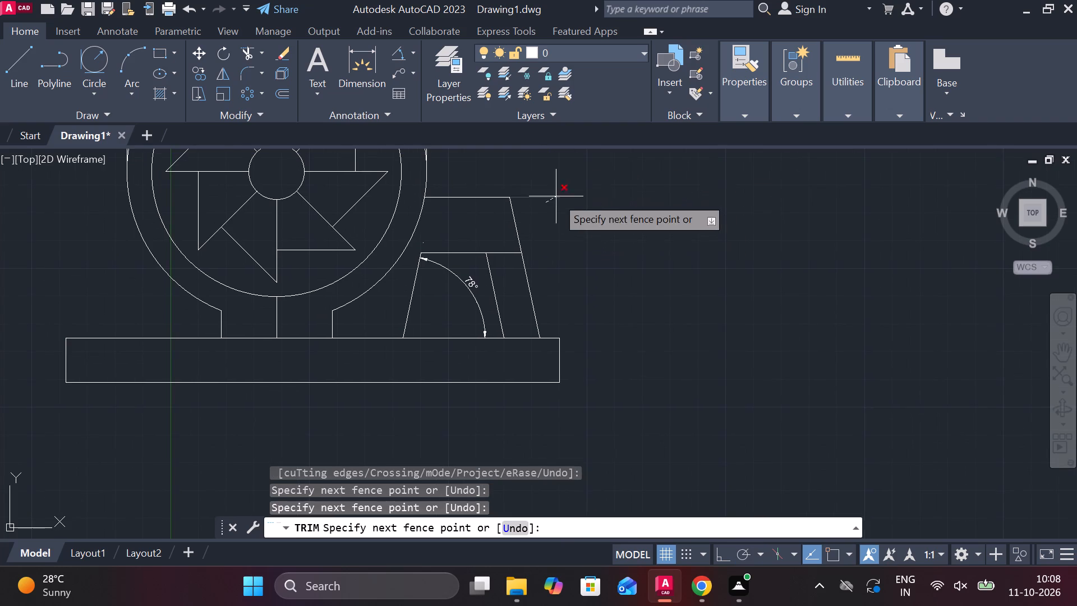
left_click(550, 185)
middle_click_drag(576, 213, 650, 209)
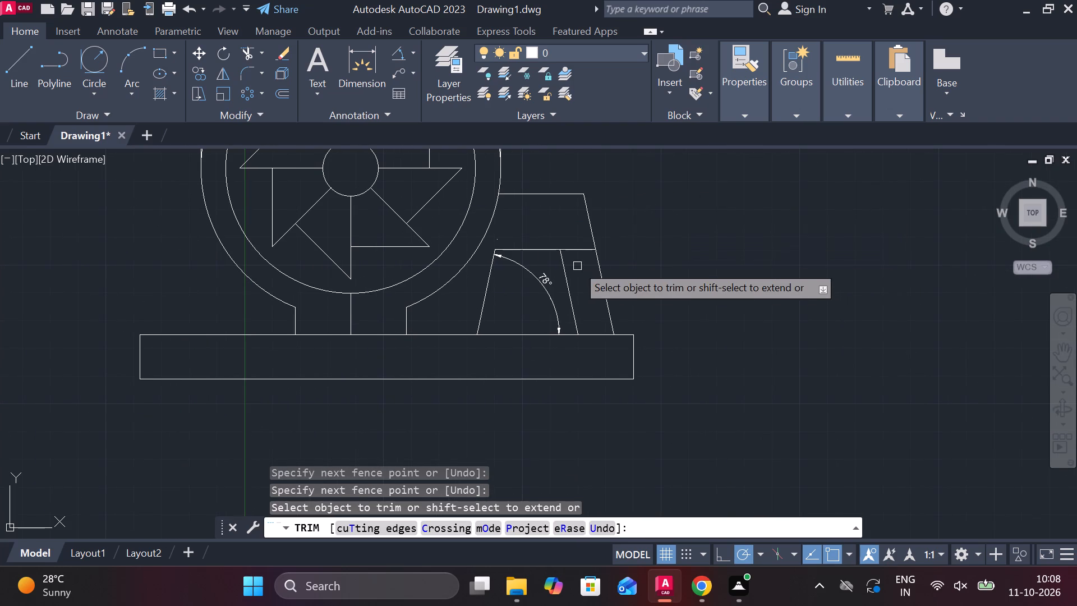
left_click(579, 246)
key("Escape")
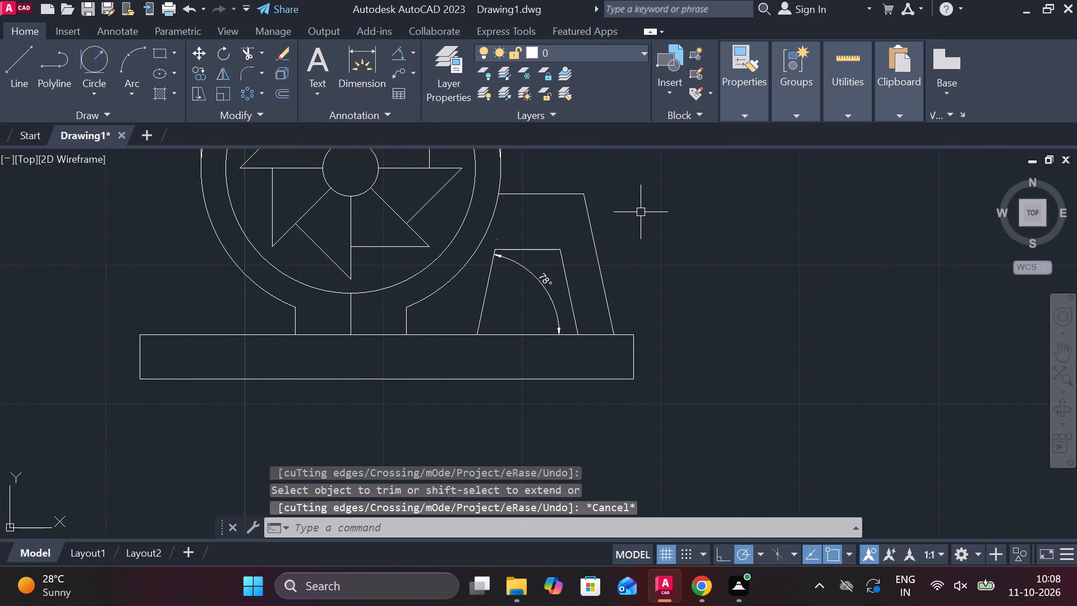
Fillet both upper corners of the support's inner opening with radius 7.
key("f")
key("Return")
key("r")
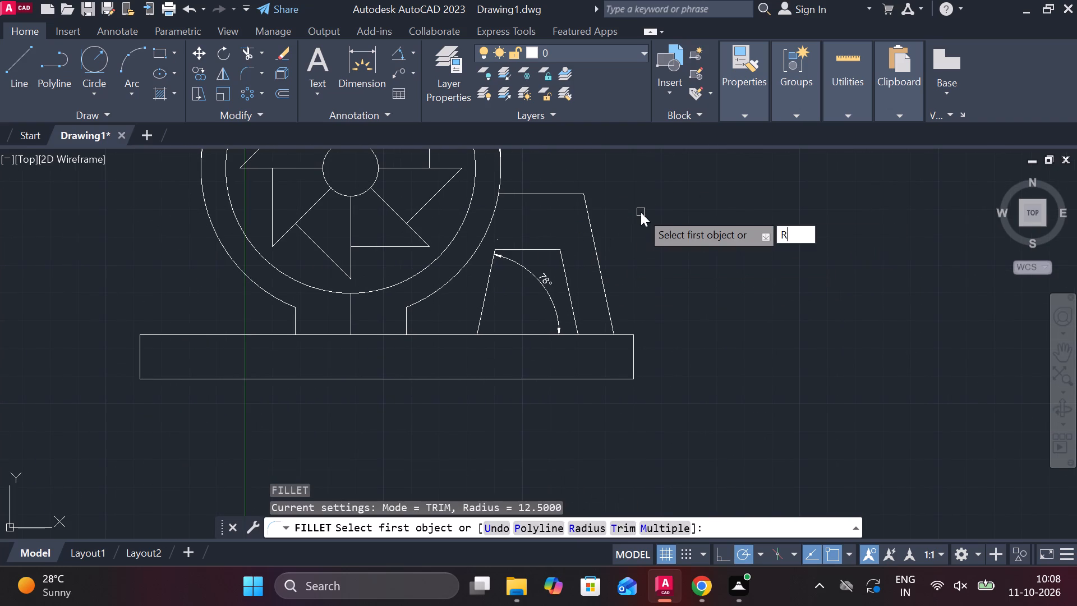
key("Return")
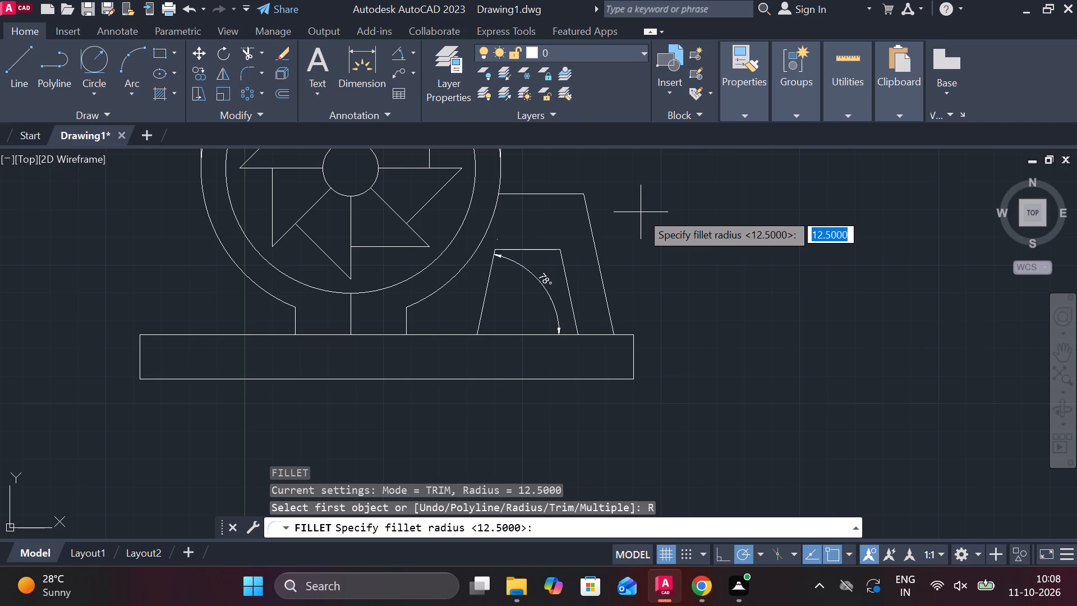
key("7")
key("Return")
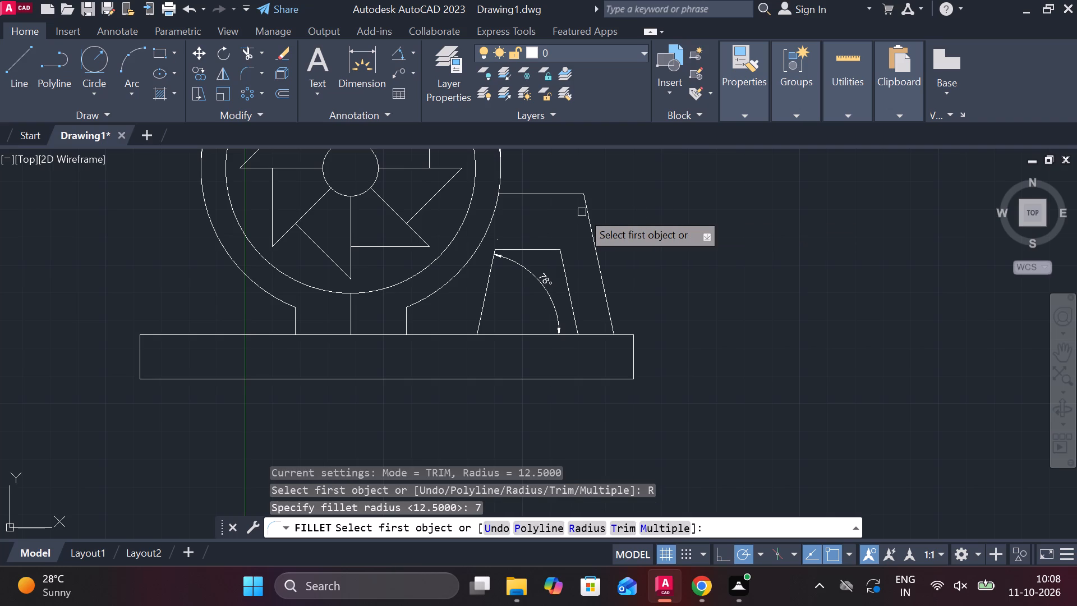
scroll(574, 211, "up", 1)
left_click(542, 270)
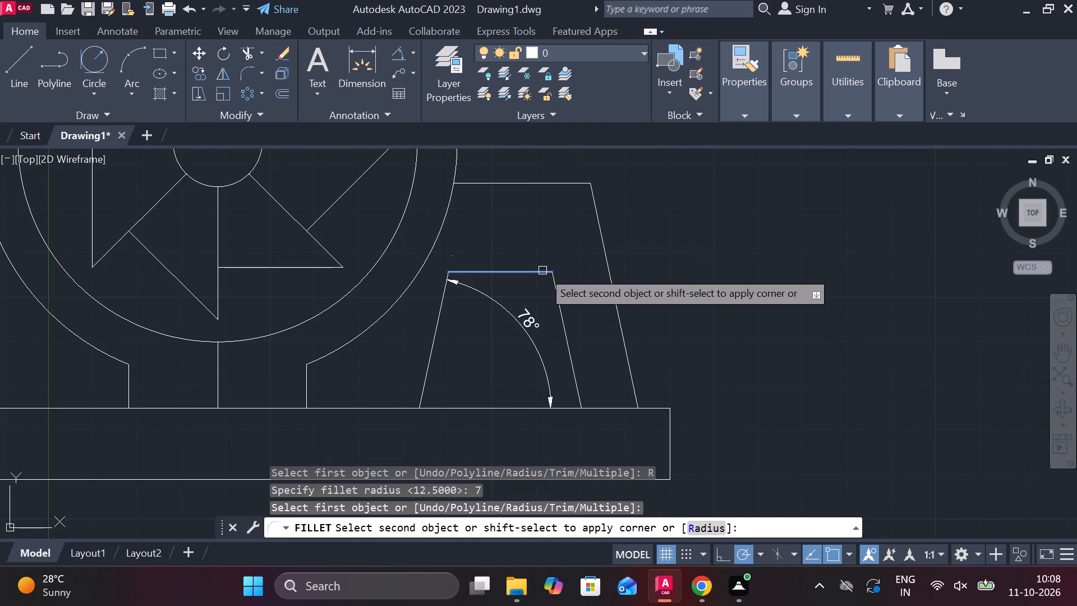
left_click(555, 294)
key("space")
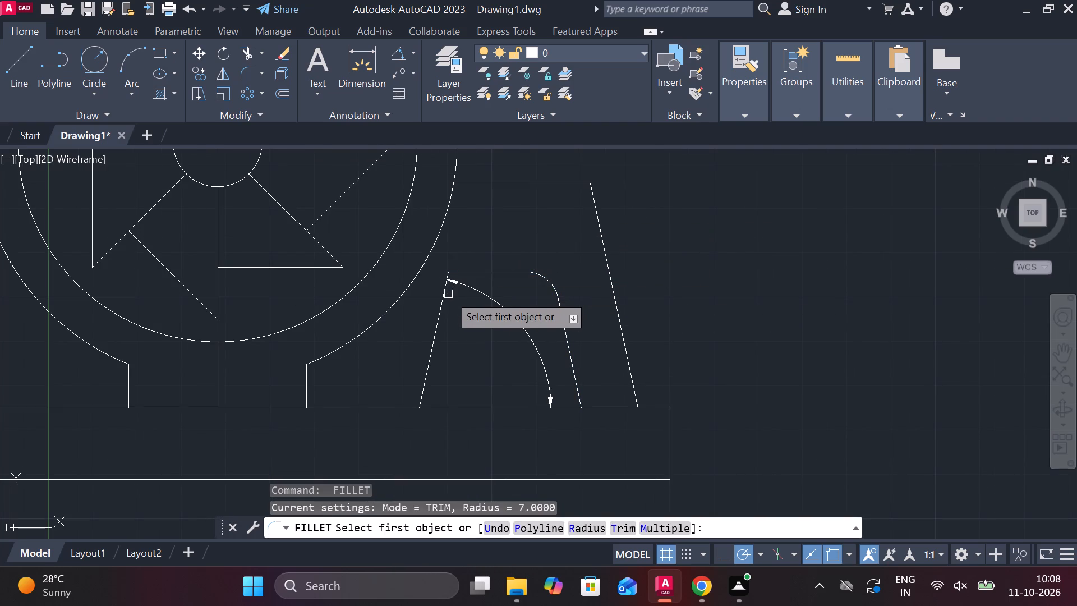
left_click(447, 302)
left_click(443, 299)
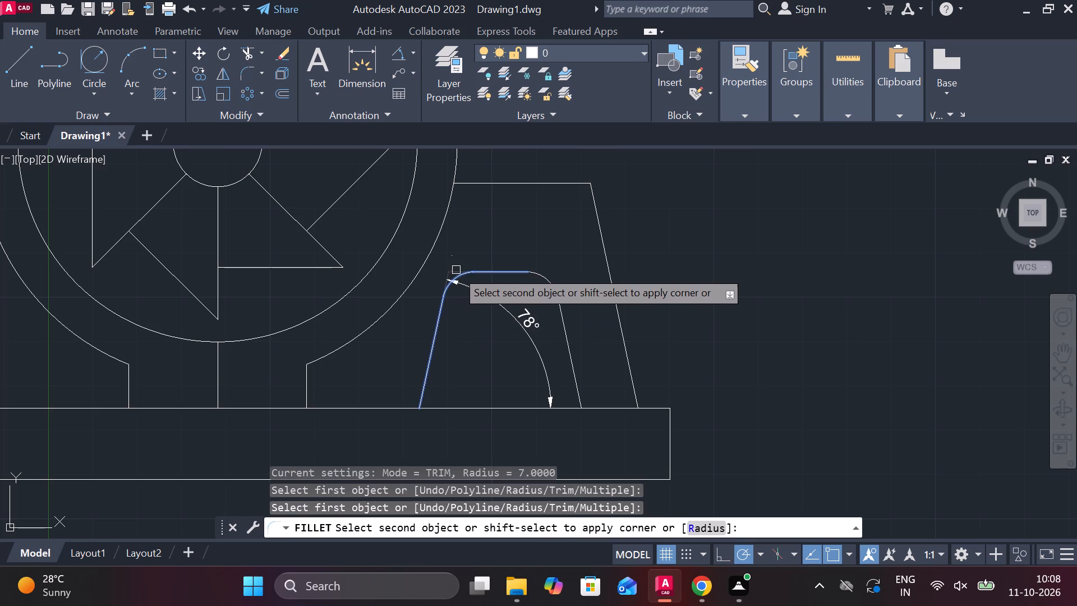
left_click(461, 270)
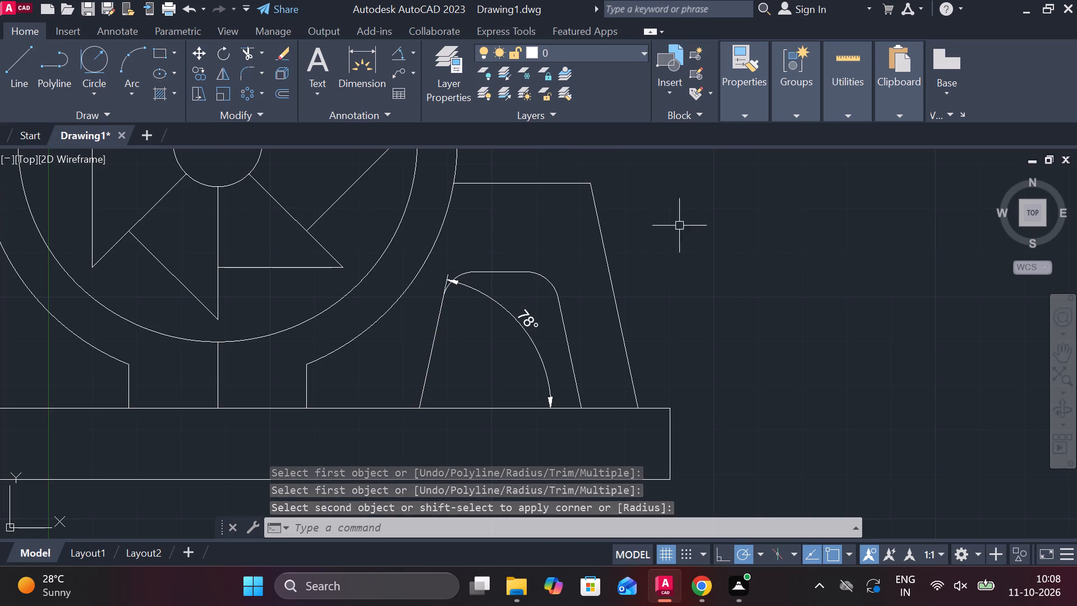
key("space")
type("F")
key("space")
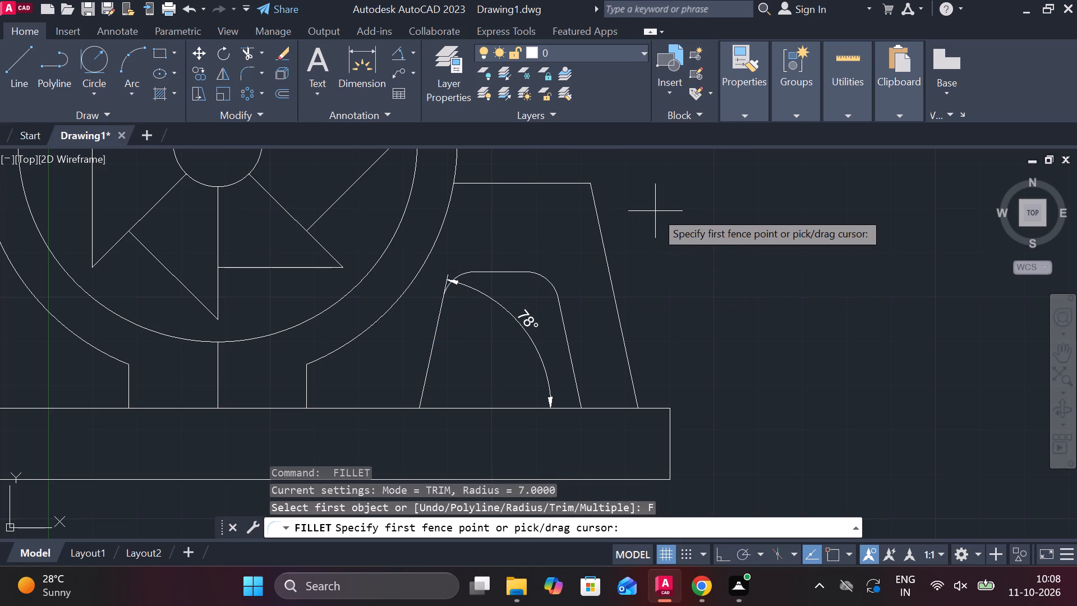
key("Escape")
Fillet the support's outer upper corner, between the upper horizontal line and the outer slanted side, with radius 12.5.
type("F R")
key("space")
type("12.5")
key("Return")
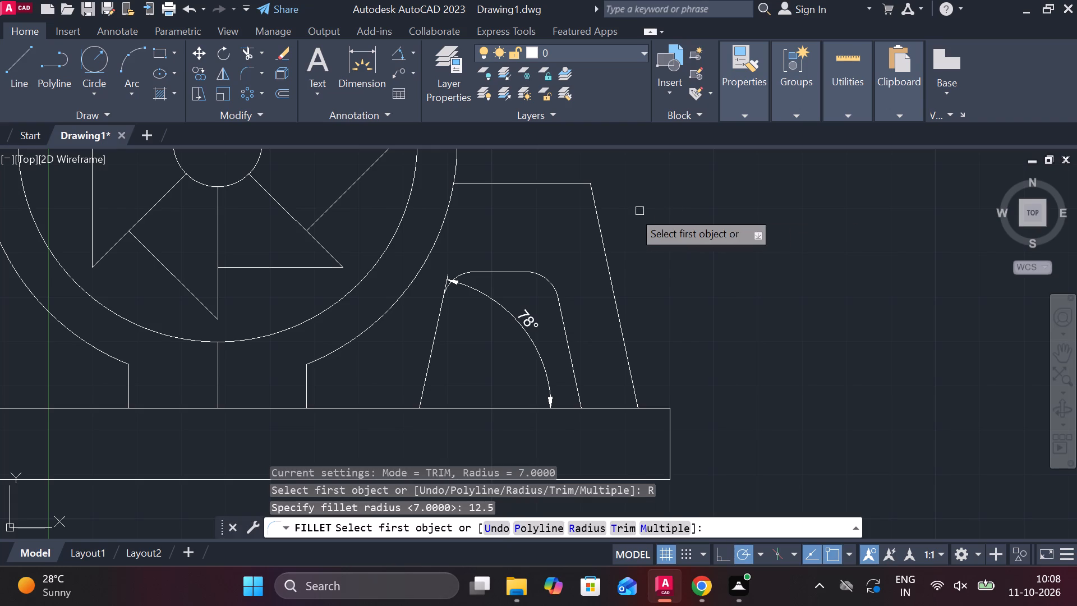
left_click(573, 183)
left_click(592, 201)
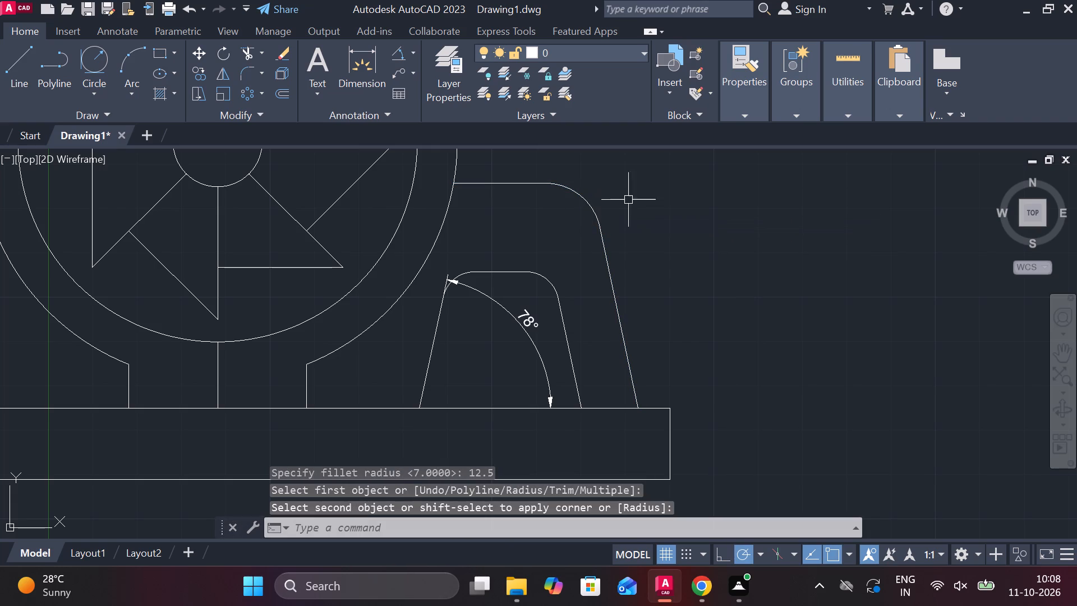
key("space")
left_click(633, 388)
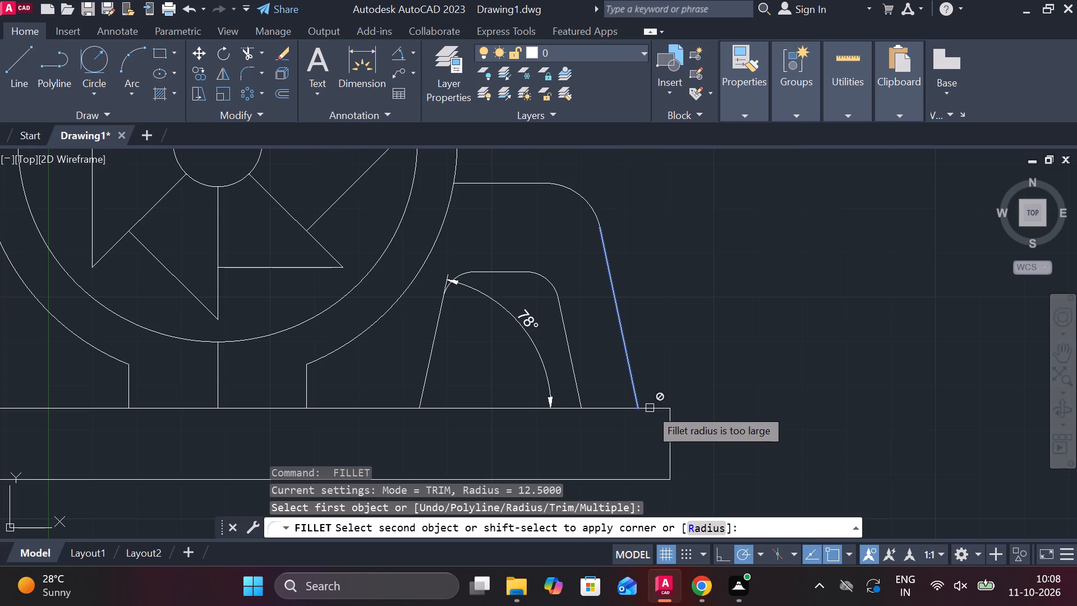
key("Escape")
Fillet the junction of the support's outer slanted side and the base's top edge with radius 7.
type("F R")
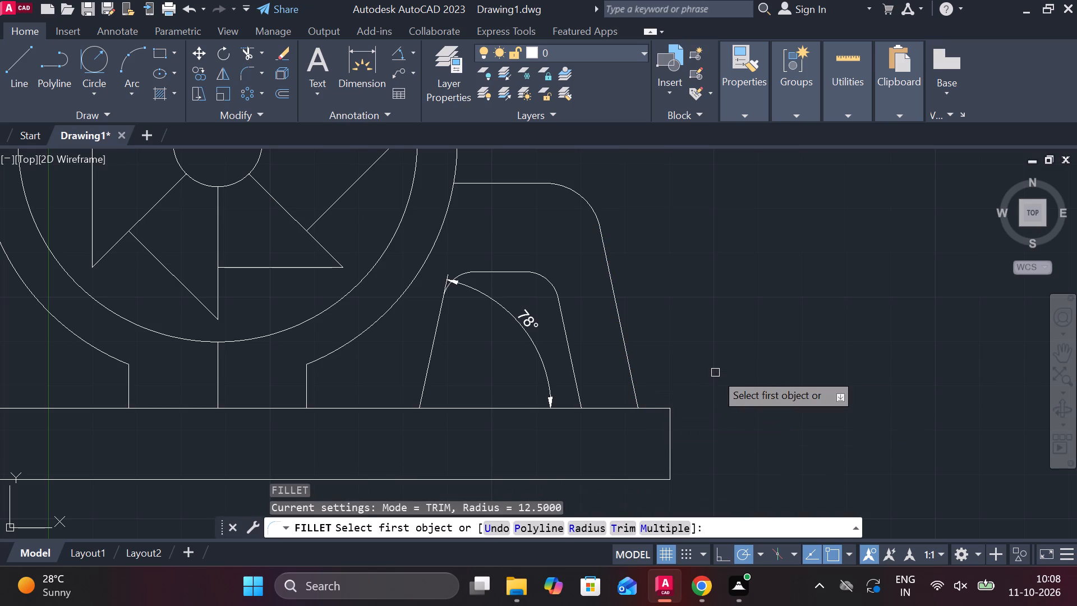
key("space")
type("7")
key("space")
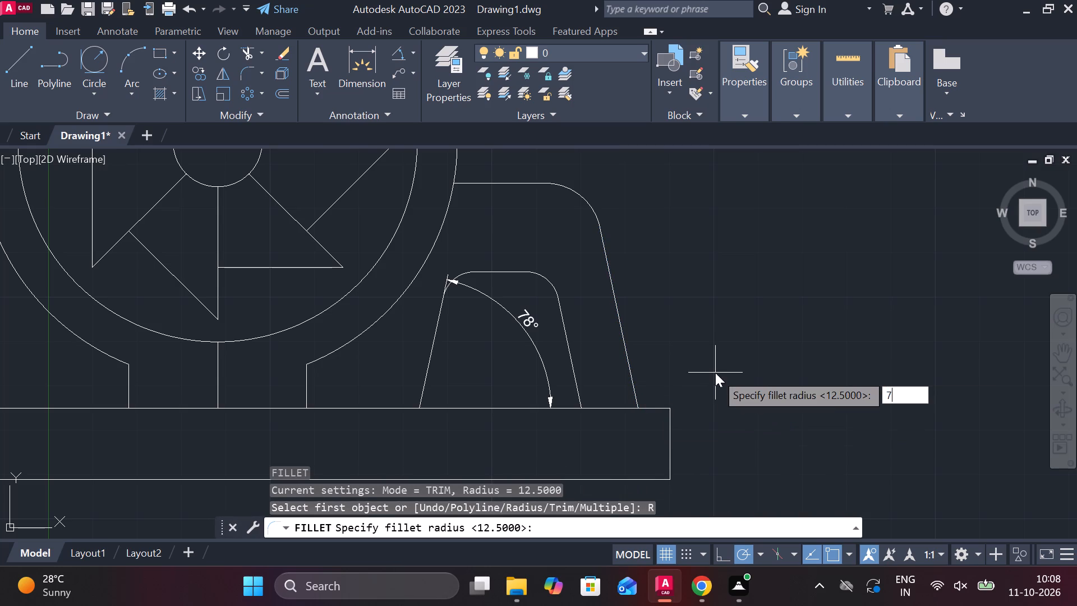
left_click(628, 388)
left_click(634, 389)
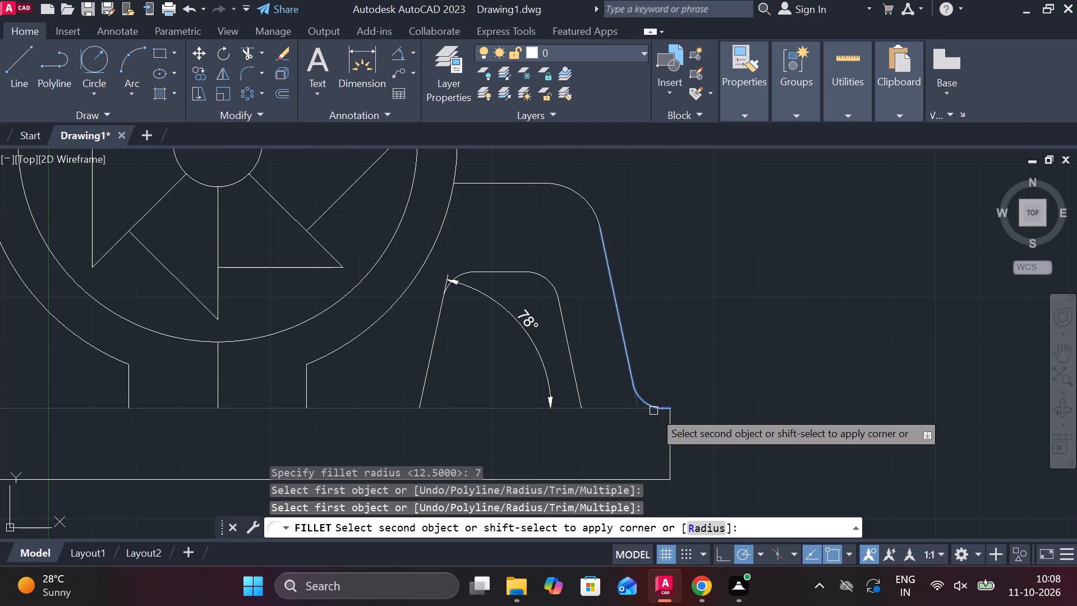
left_click(653, 411)
key("Escape")
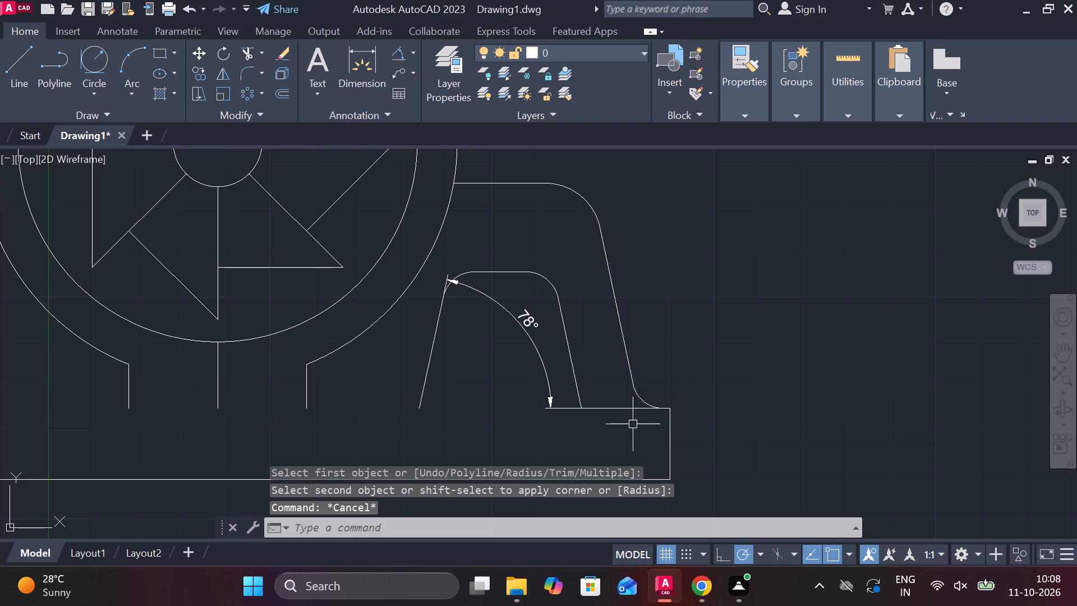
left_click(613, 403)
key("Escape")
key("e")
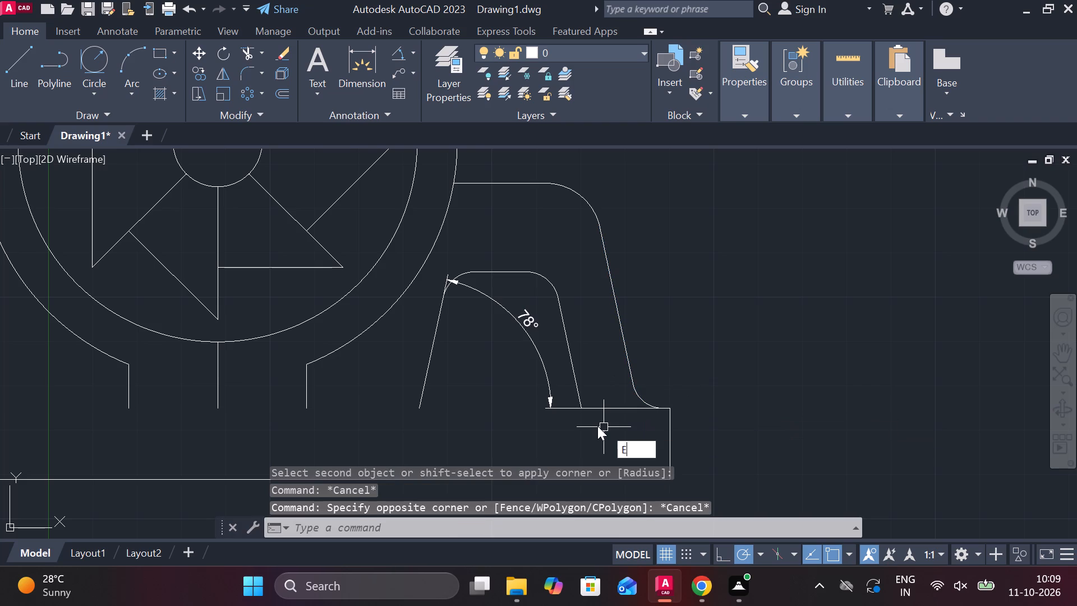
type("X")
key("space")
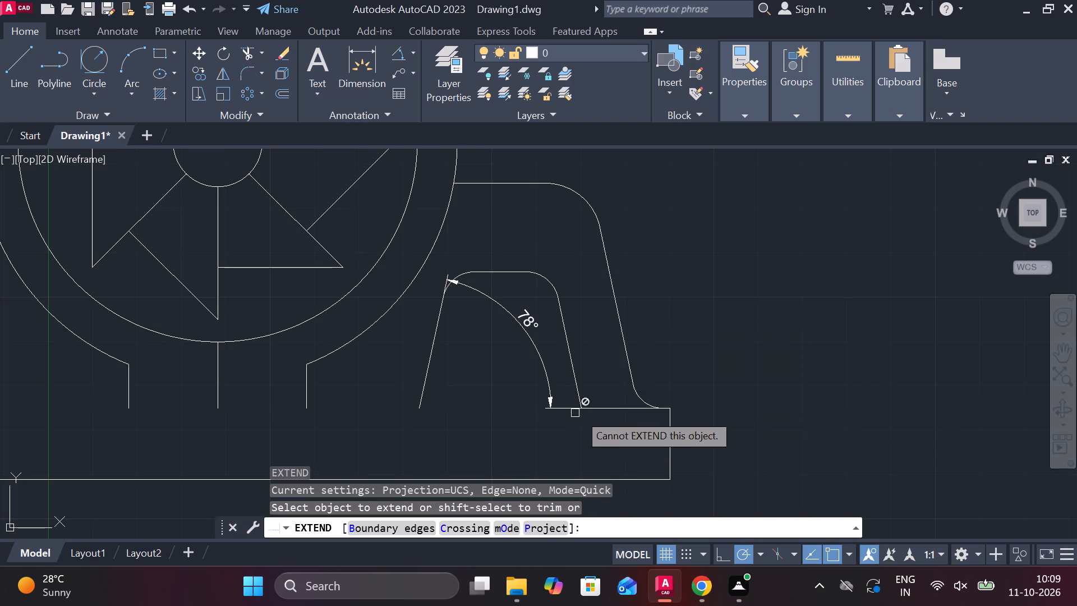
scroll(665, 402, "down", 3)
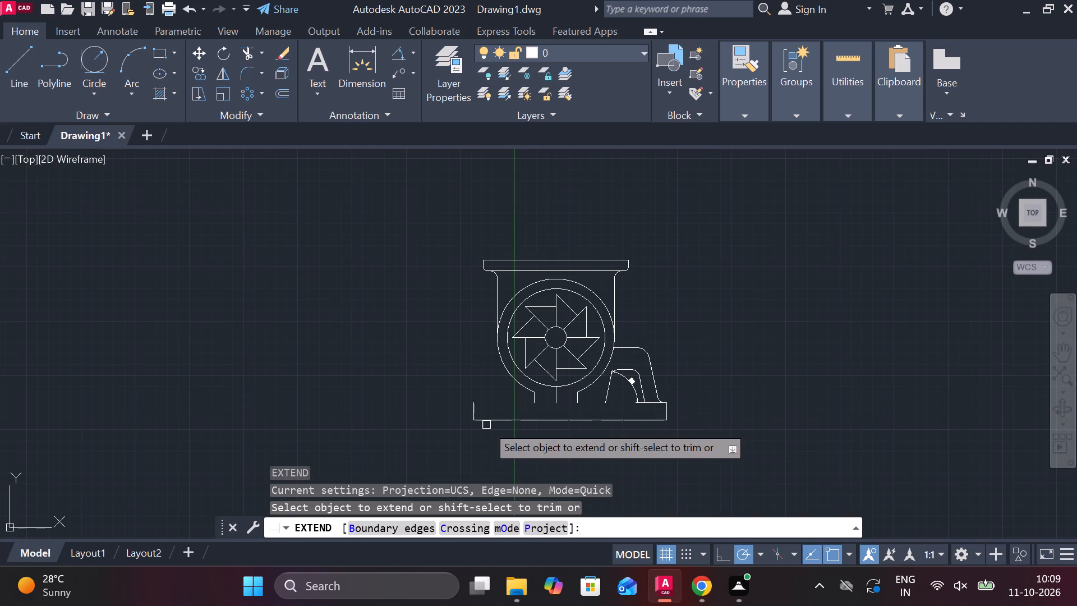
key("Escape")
Draw a horizontal line about 158 long from the base's upper-left corner to the foot of the support opening's right slanted side.
key("l")
key("Return")
scroll(480, 407, "up", 2)
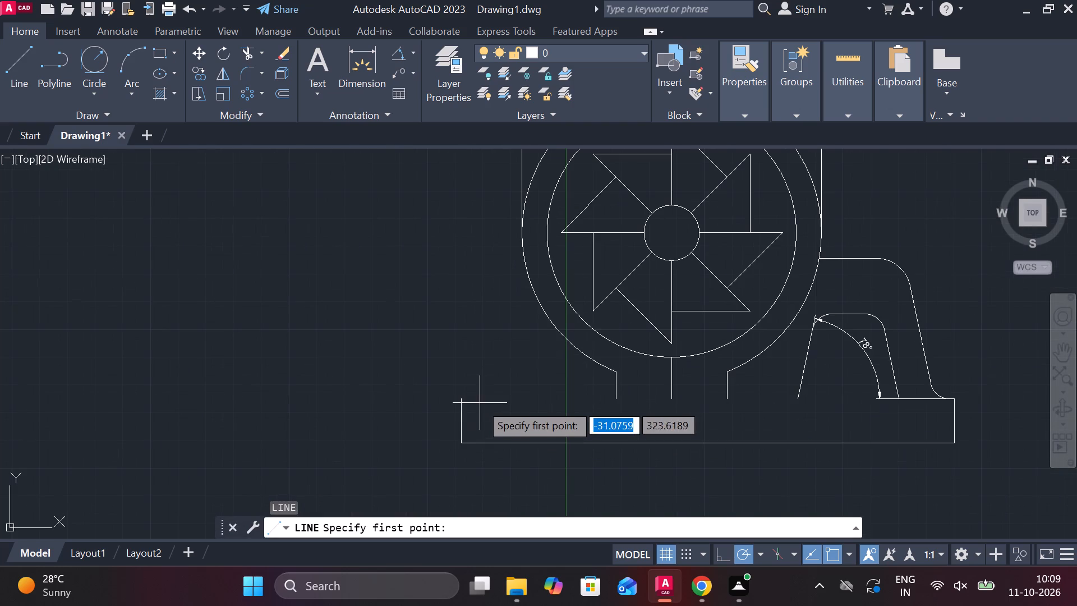
left_click(457, 398)
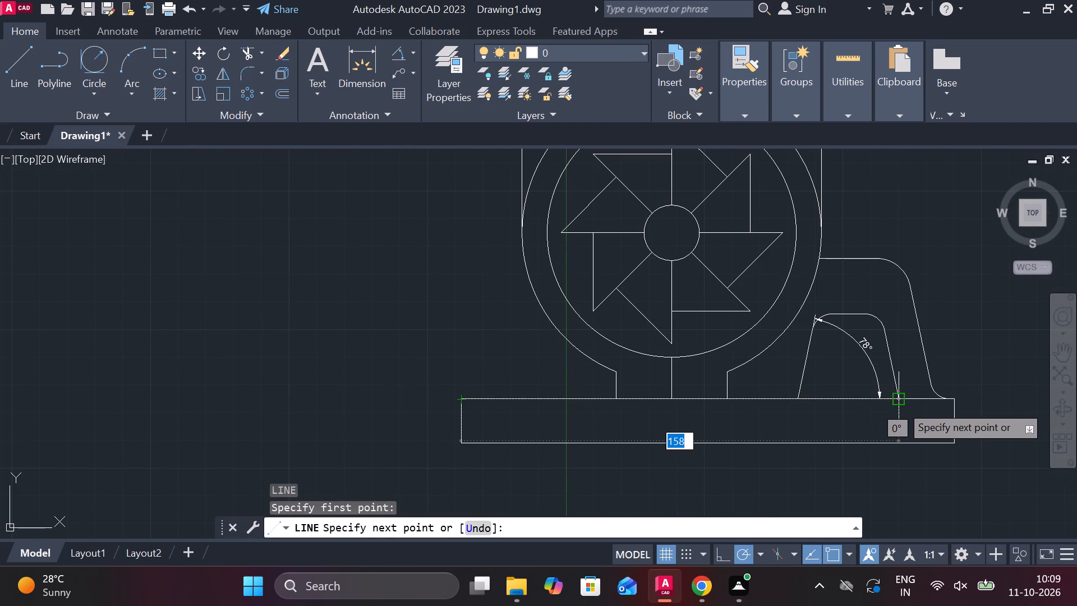
left_click(900, 405)
key("Escape")
Fillet the junction of the housing's outer arc and the support's upper horizontal line with radius 4.
middle_click_drag(906, 358, 887, 358)
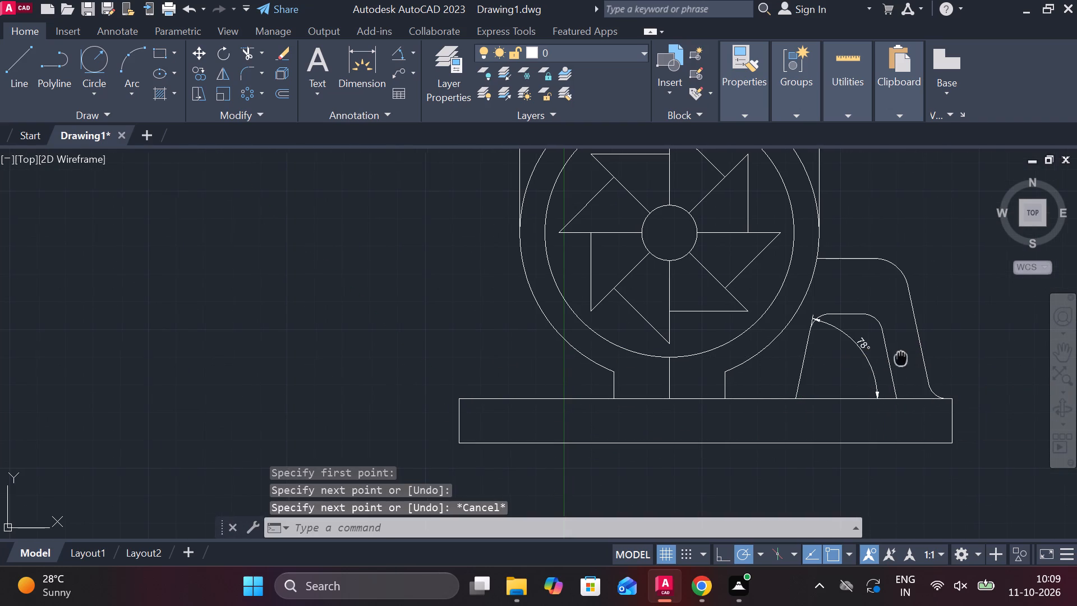
middle_click_drag(887, 358, 751, 350)
type("F R")
key("space")
type("4")
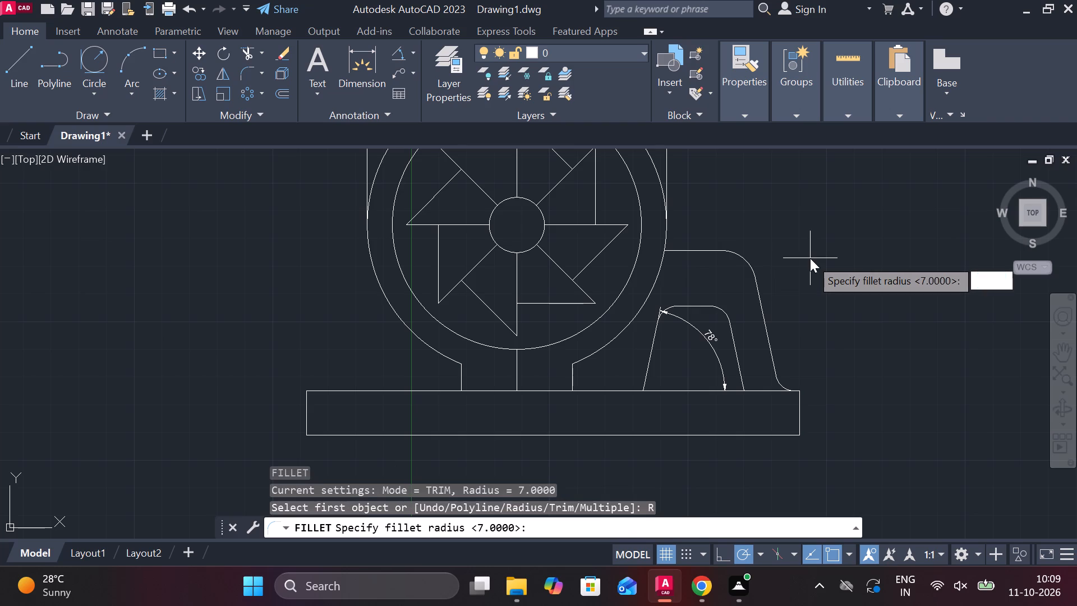
key("space")
scroll(559, 186, "up", 2)
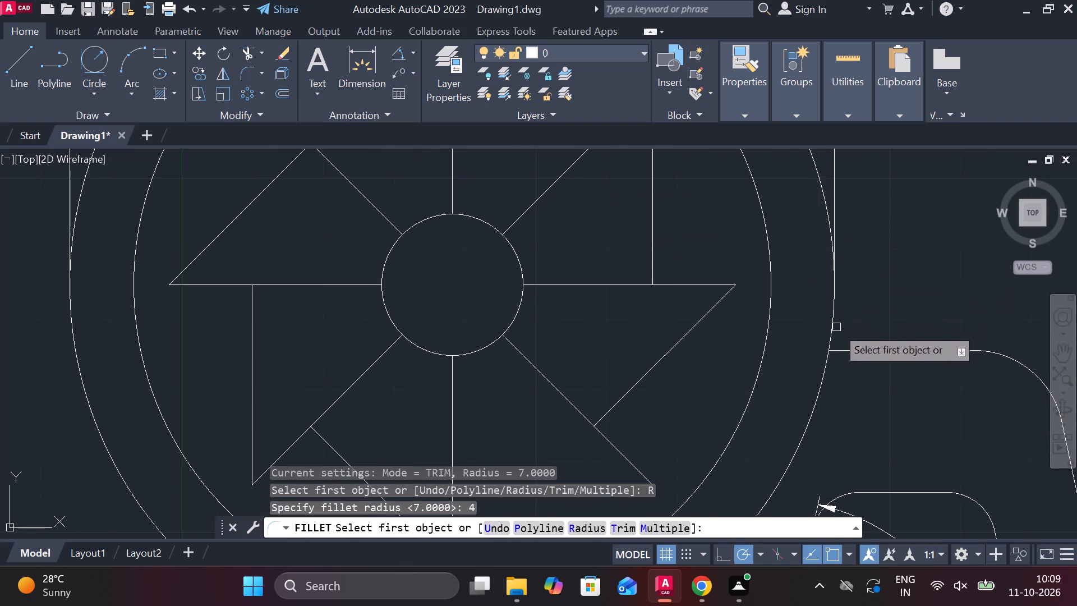
left_click(832, 324)
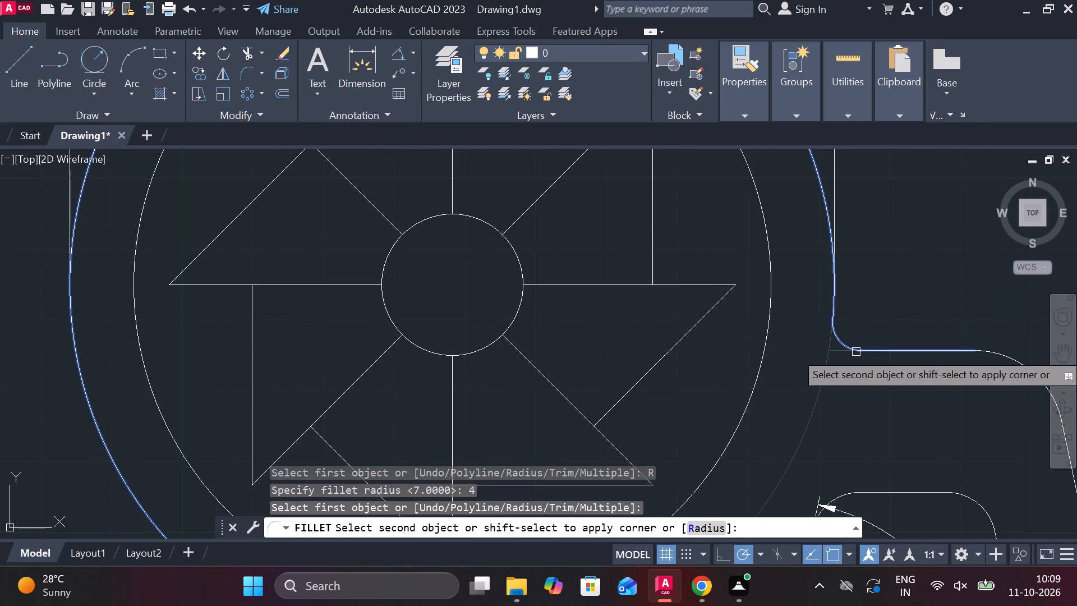
left_click(856, 352)
scroll(880, 316, "down", 1)
key("Escape")
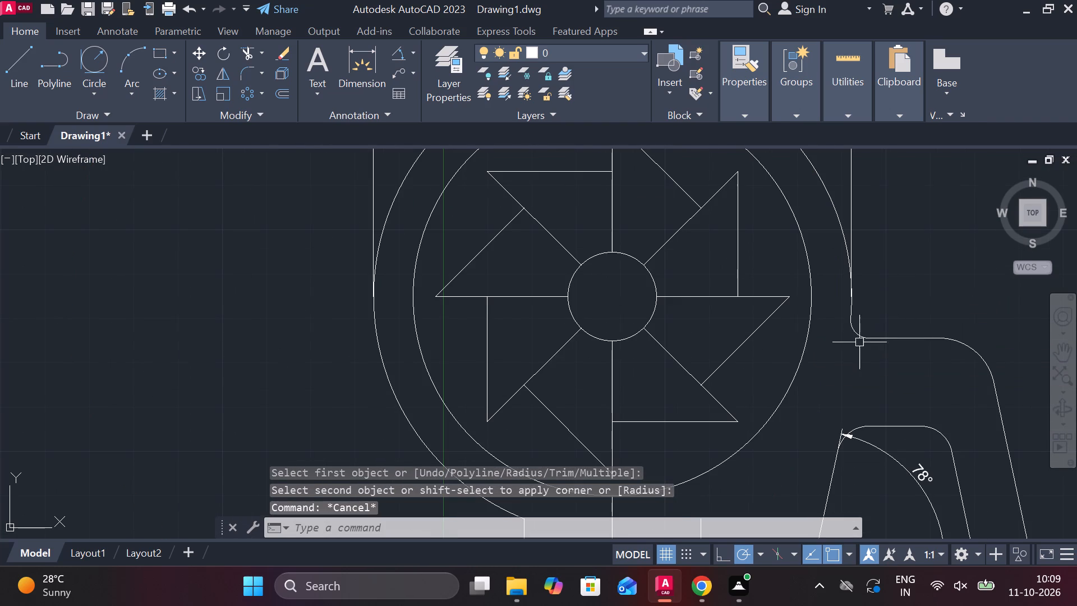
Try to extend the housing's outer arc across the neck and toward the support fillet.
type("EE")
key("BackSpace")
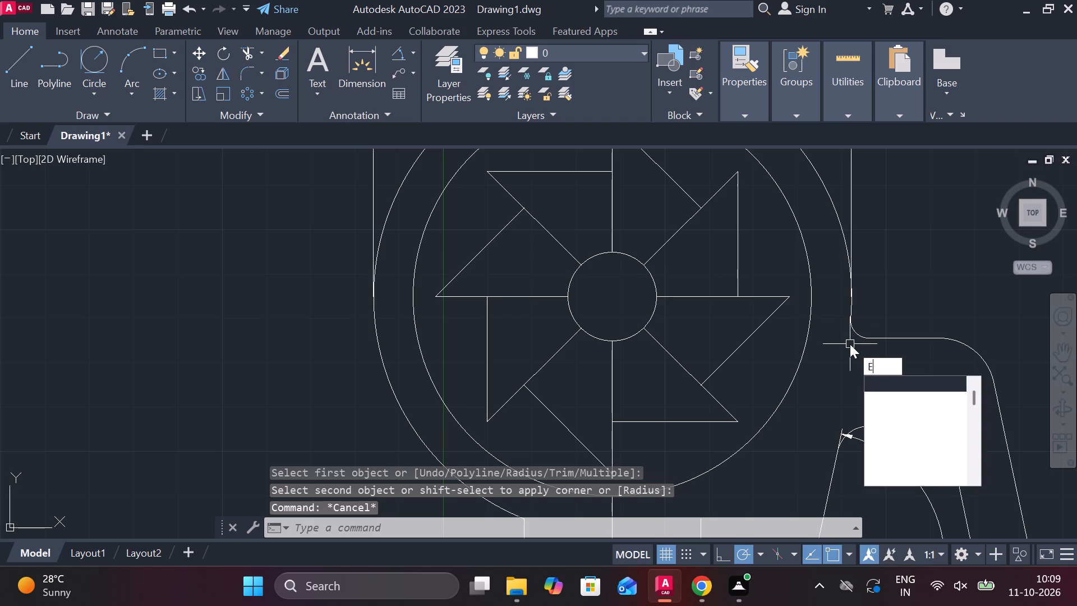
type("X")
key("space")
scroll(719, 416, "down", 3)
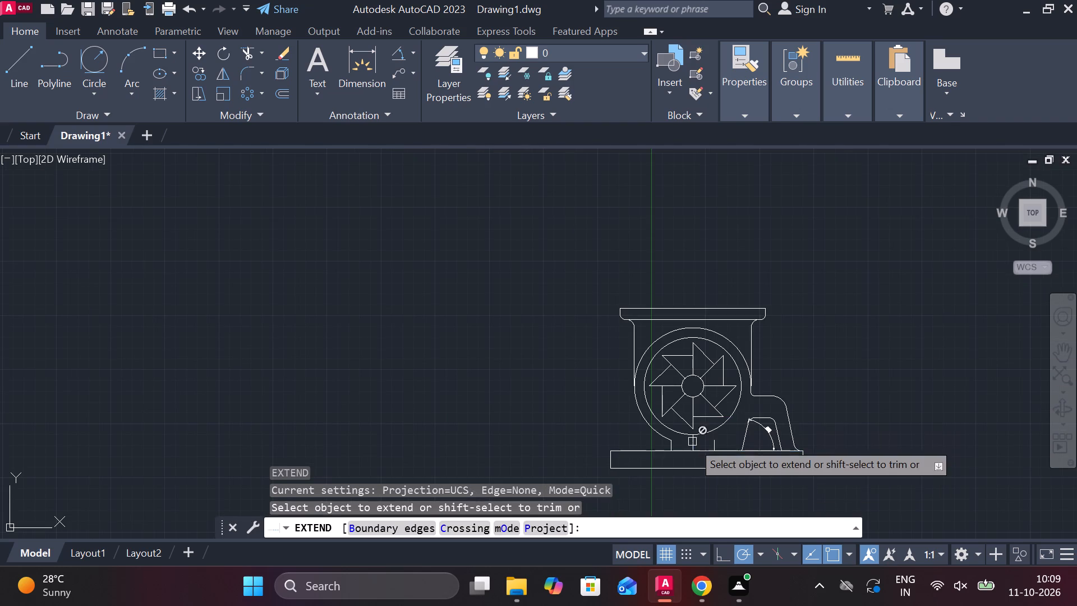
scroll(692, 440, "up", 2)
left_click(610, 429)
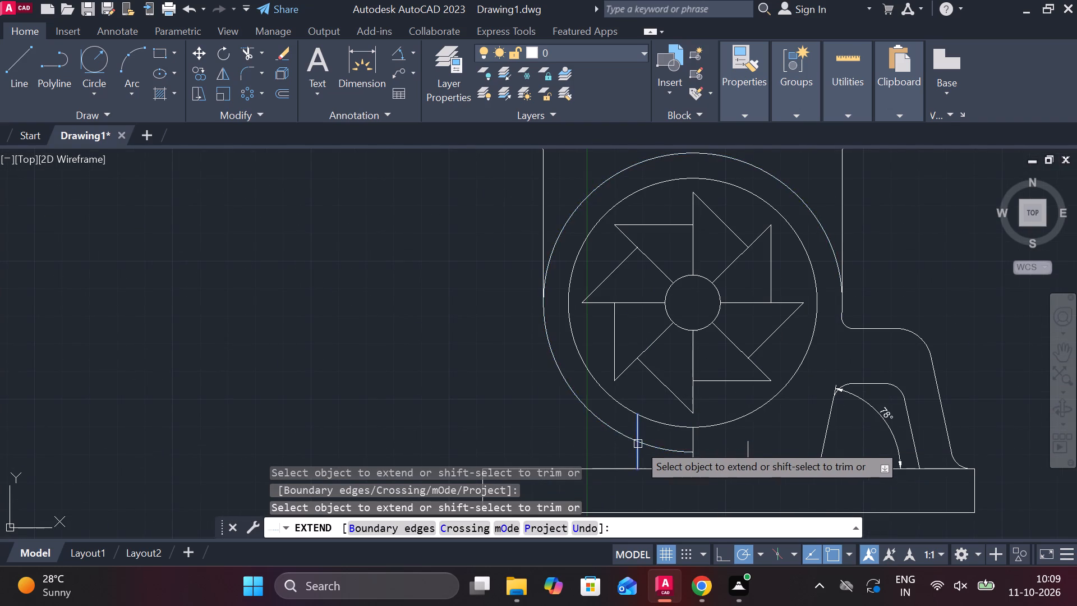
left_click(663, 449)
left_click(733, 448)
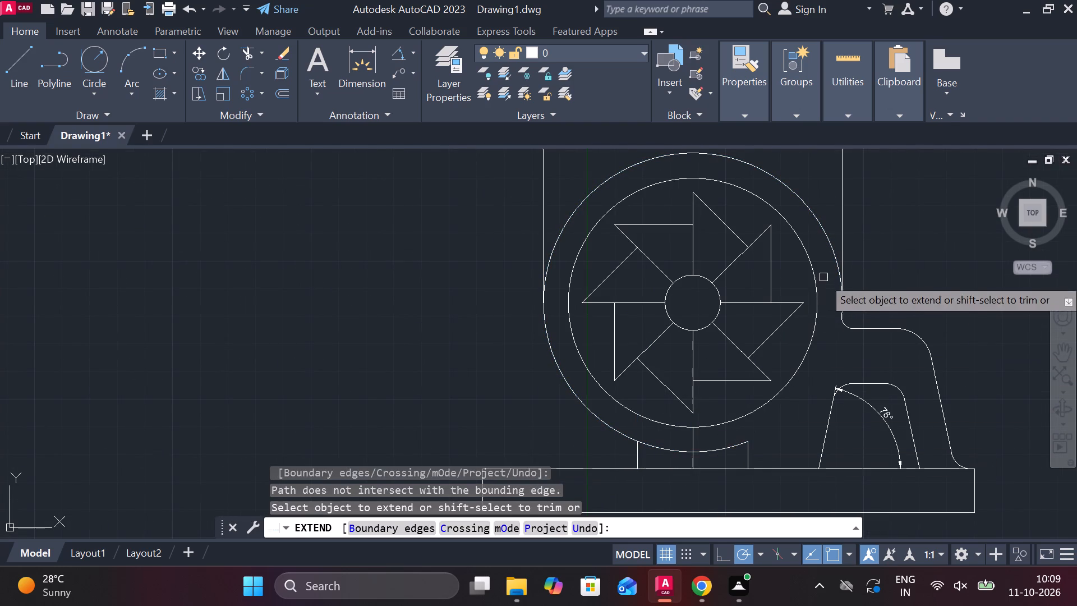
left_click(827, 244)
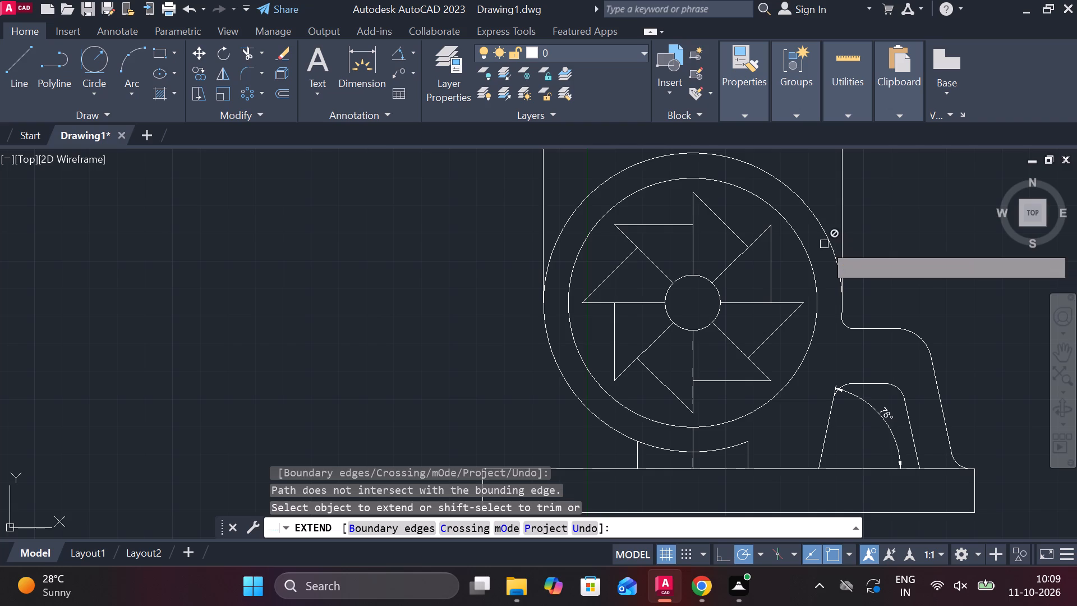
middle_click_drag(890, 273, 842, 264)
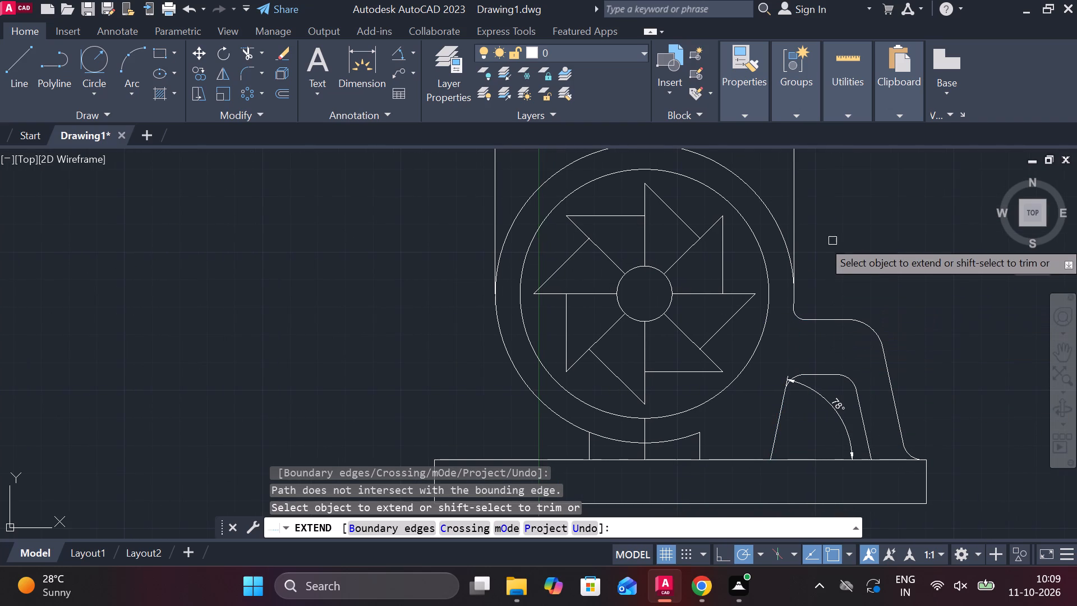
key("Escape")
Replace the housing's outer arc with a full circle of radius 54 centred on the fan hub.
left_click(734, 173)
type("E")
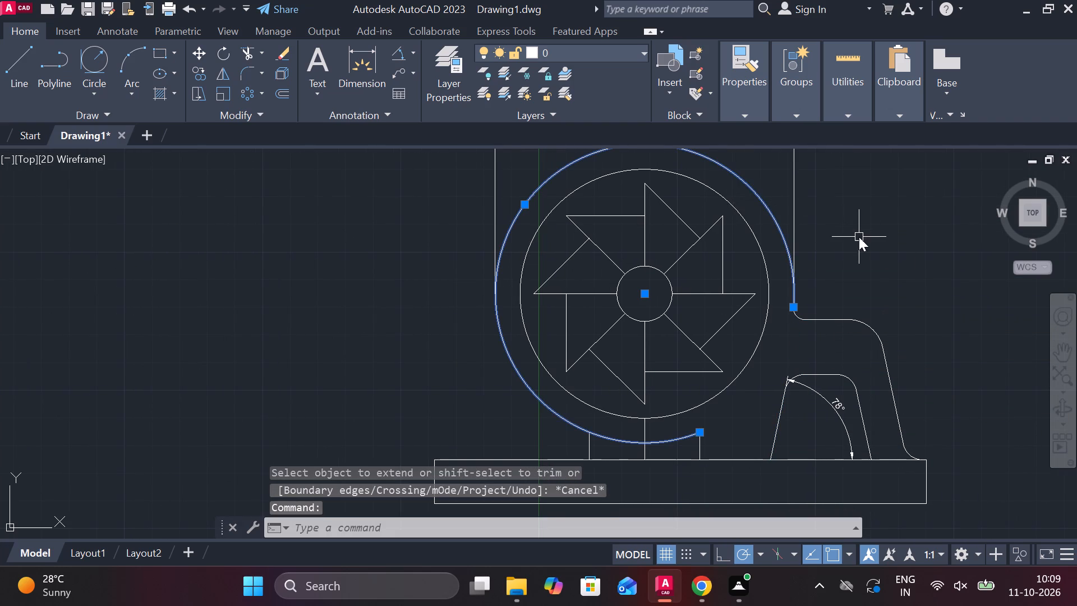
key("space")
type("C")
key("space")
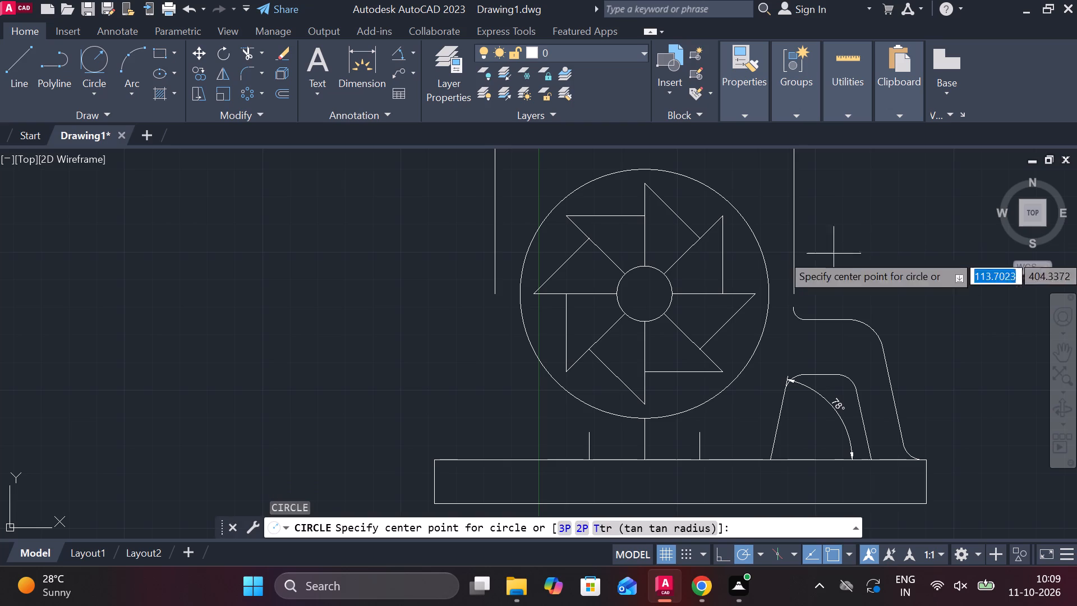
left_click(641, 289)
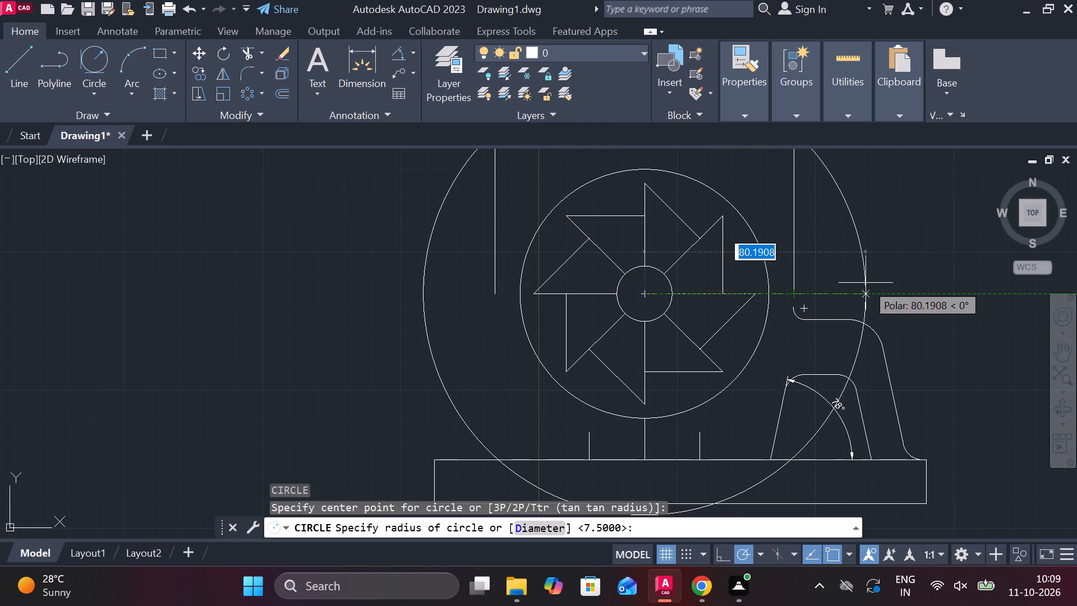
type("54")
key("space")
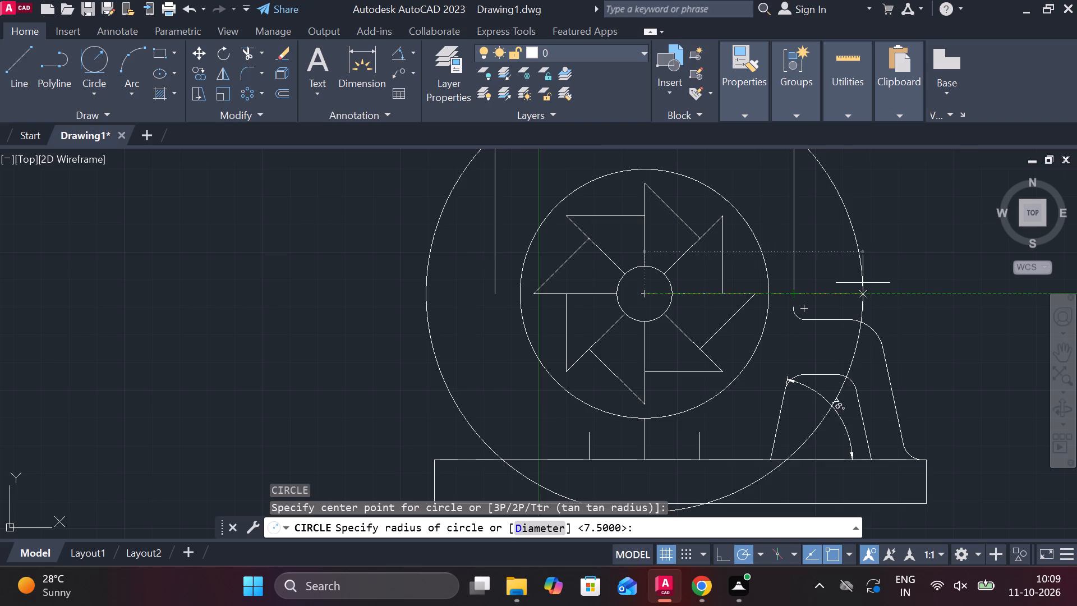
key("Escape")
Trim the outer circle and the base's top edge between the two vertical sides of the neck.
middle_click_drag(855, 310, 854, 258)
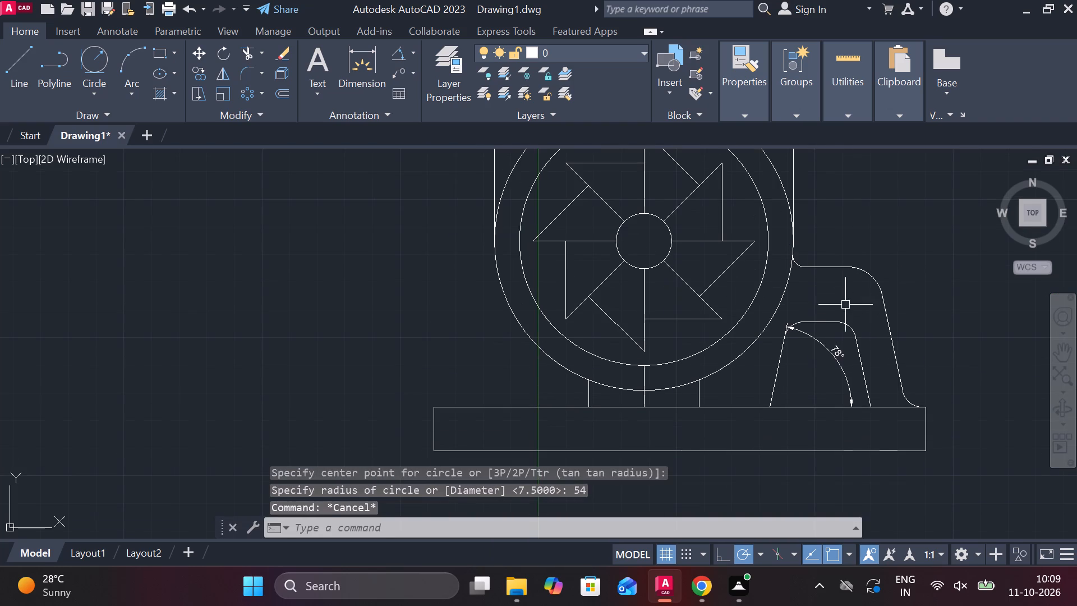
type("TR")
key("space")
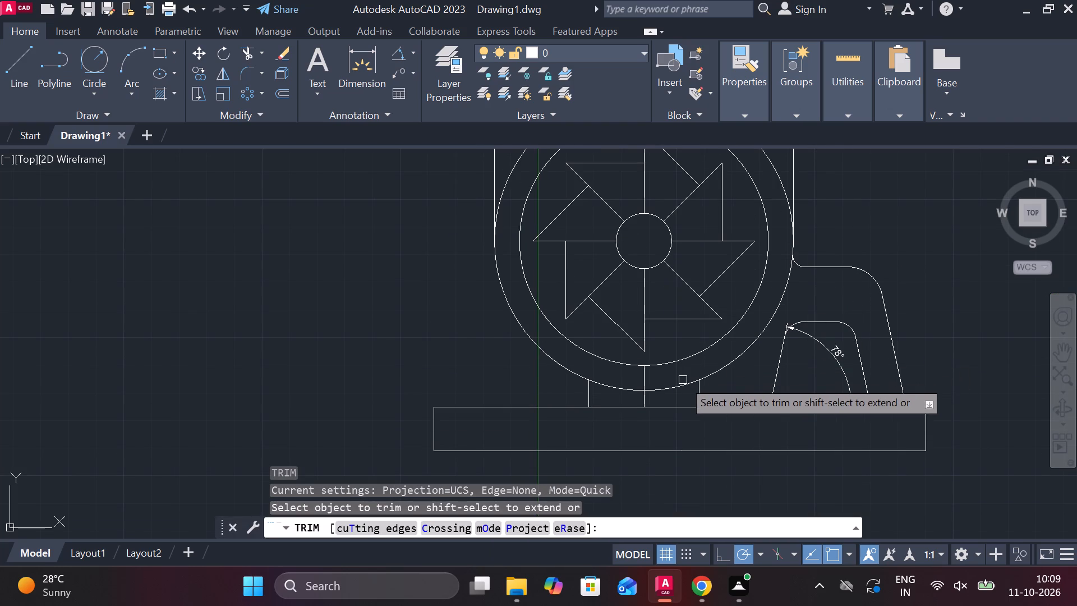
left_click(683, 385)
double_click(618, 386)
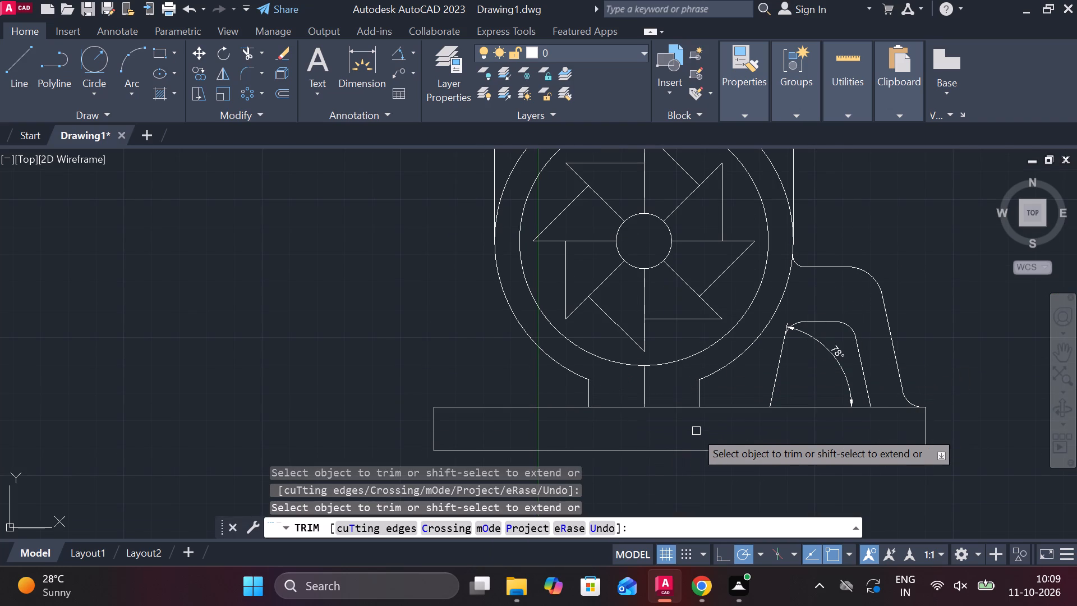
left_click(689, 402)
left_click(680, 408)
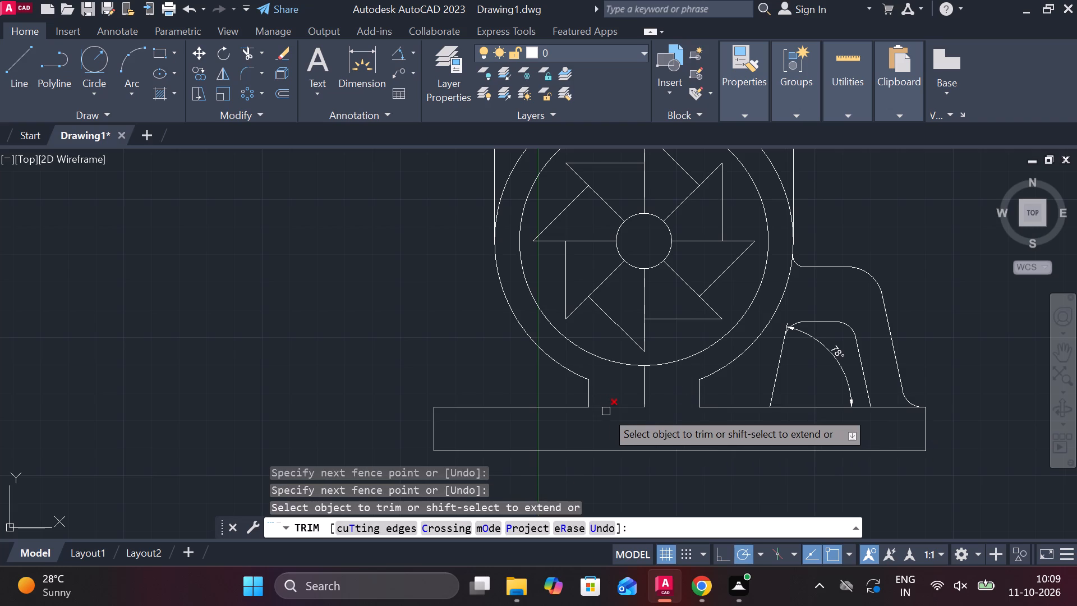
left_click(606, 411)
key("Escape")
Fillet the neck's right side with radius 4 where it meets the outer housing arc and the base's top edge.
key("f")
key("Return")
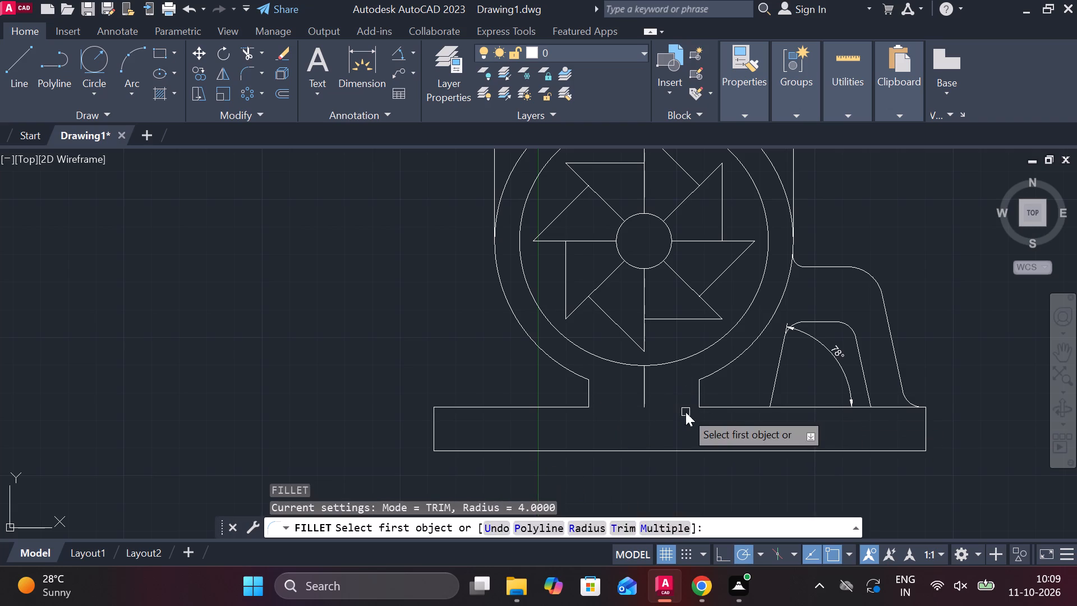
key("r")
key("Return")
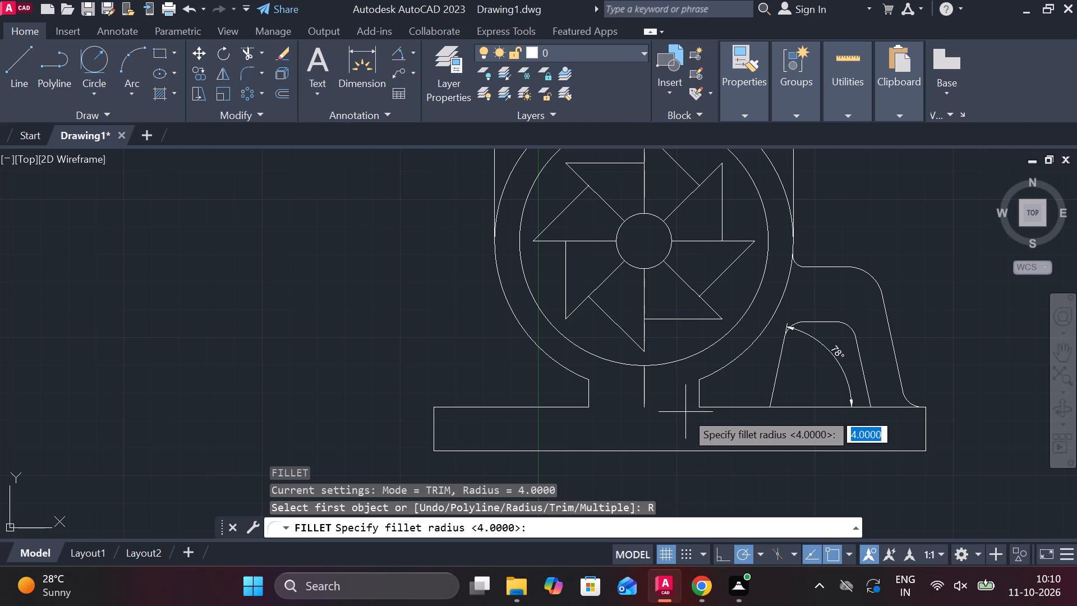
key("4")
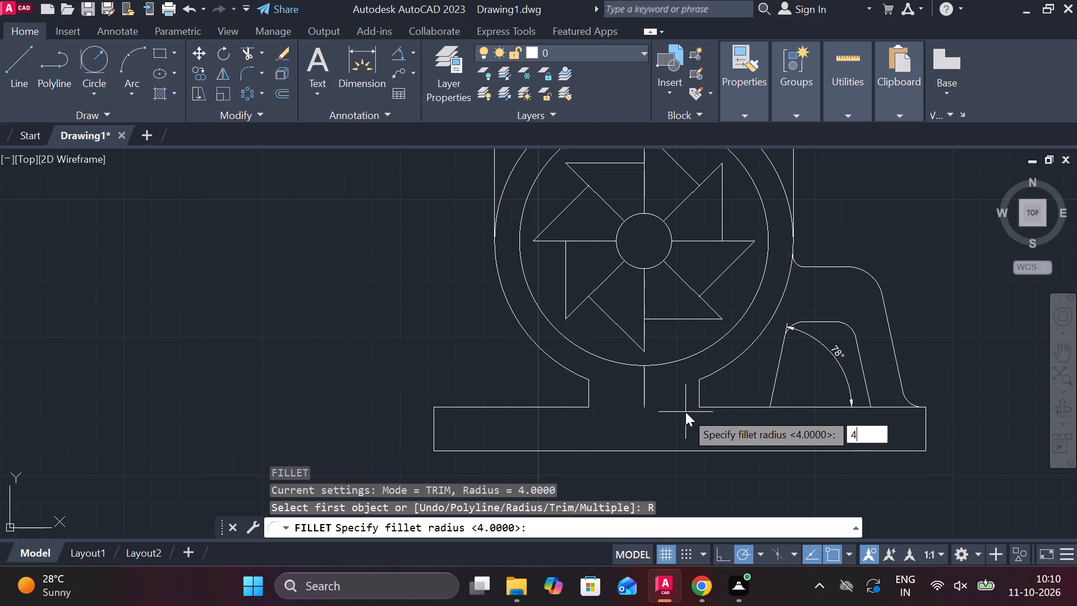
key("Return")
scroll(689, 412, "up", 1)
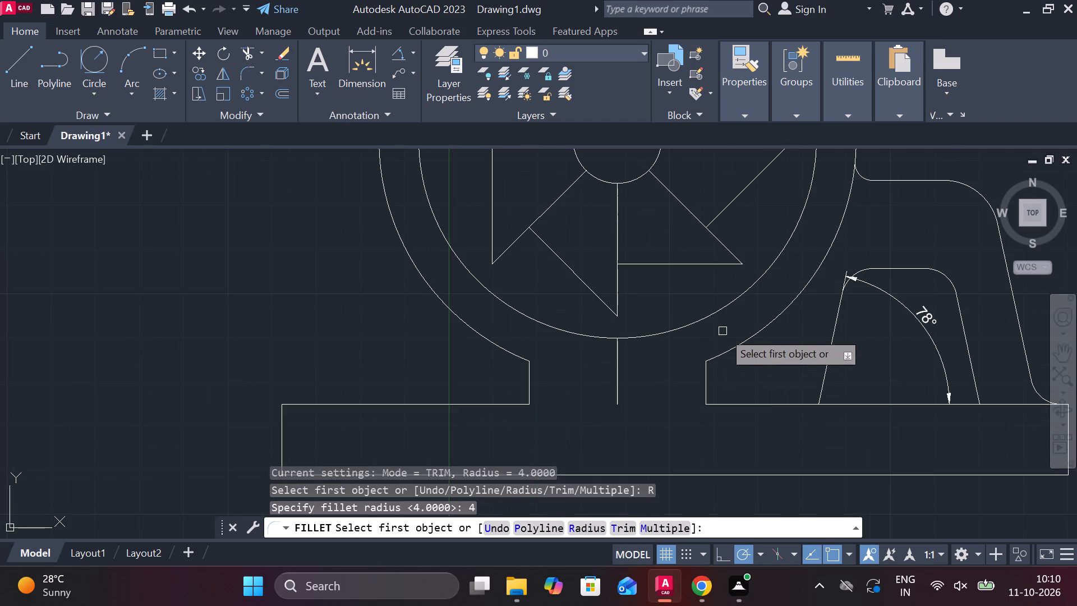
left_click(717, 352)
left_click(710, 373)
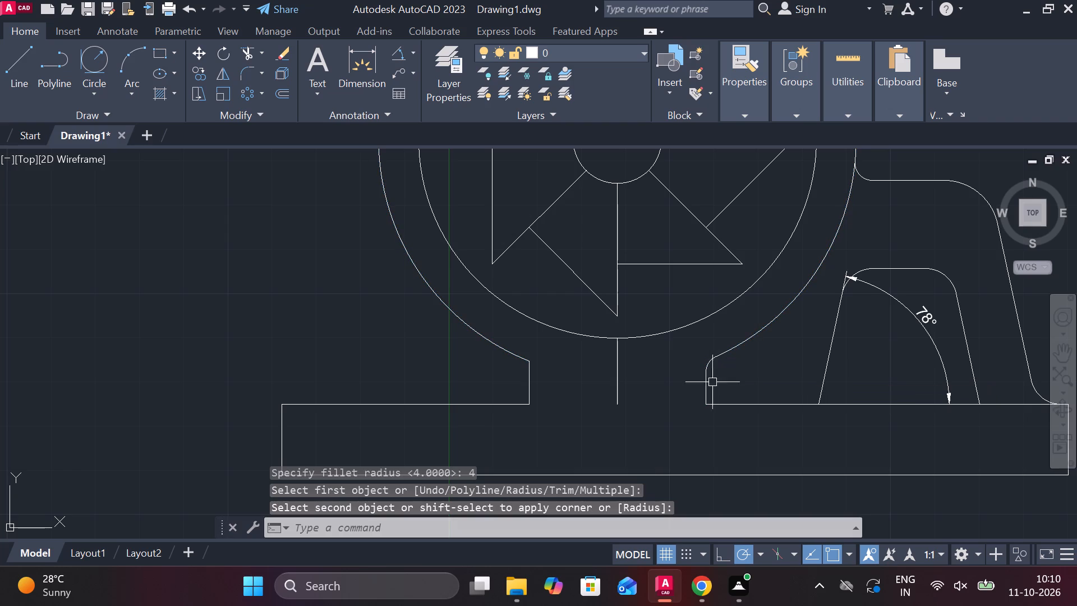
key("space")
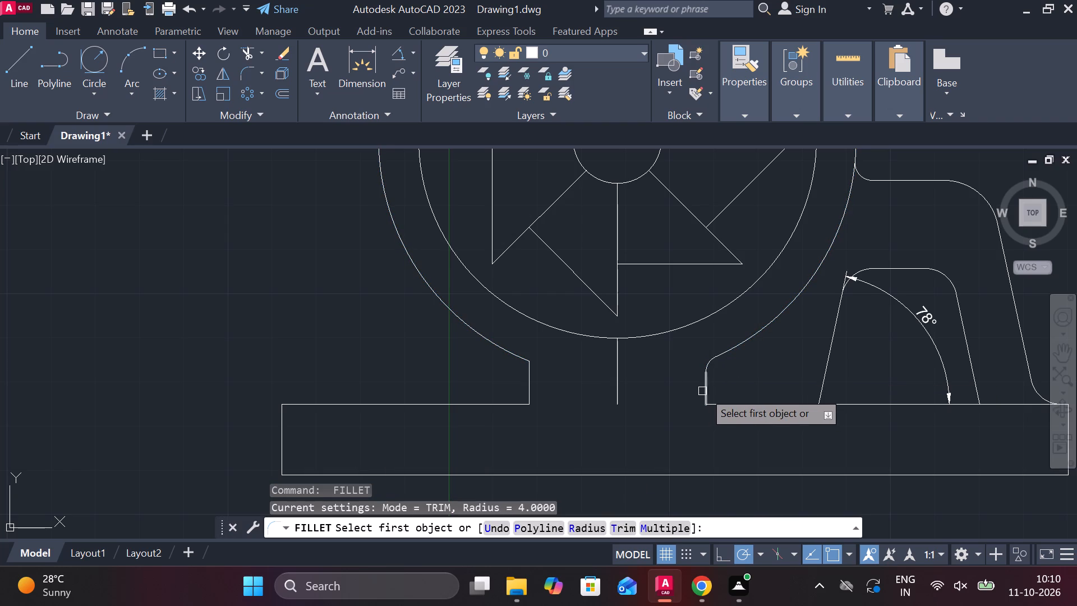
left_click(703, 391)
left_click(731, 406)
Fillet the neck's left side with radius 4 where it meets the outer housing arc and the base's top edge.
key("space")
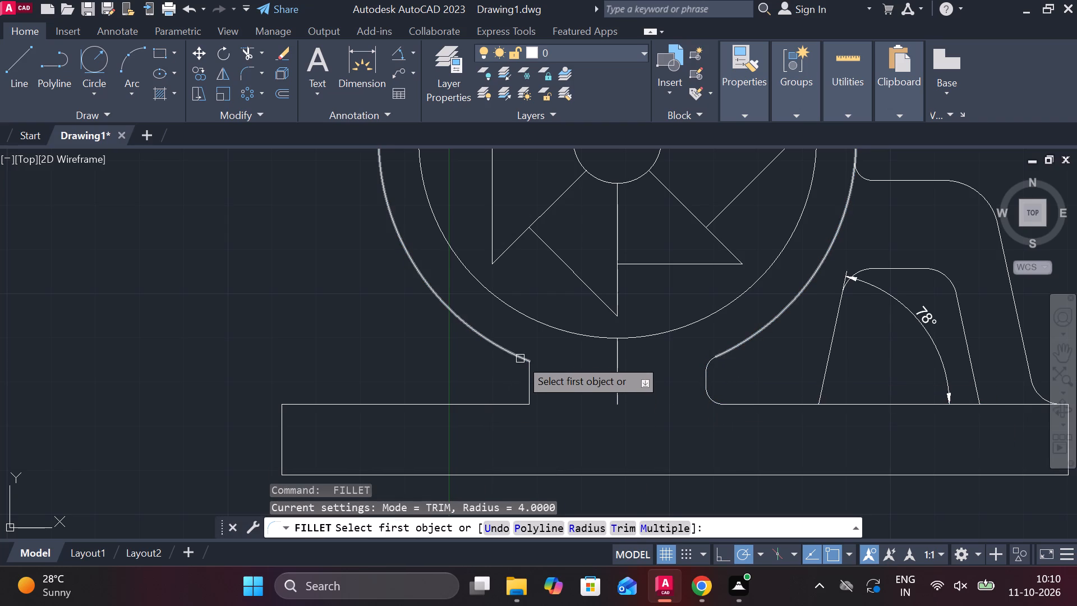
left_click(520, 354)
left_click(526, 369)
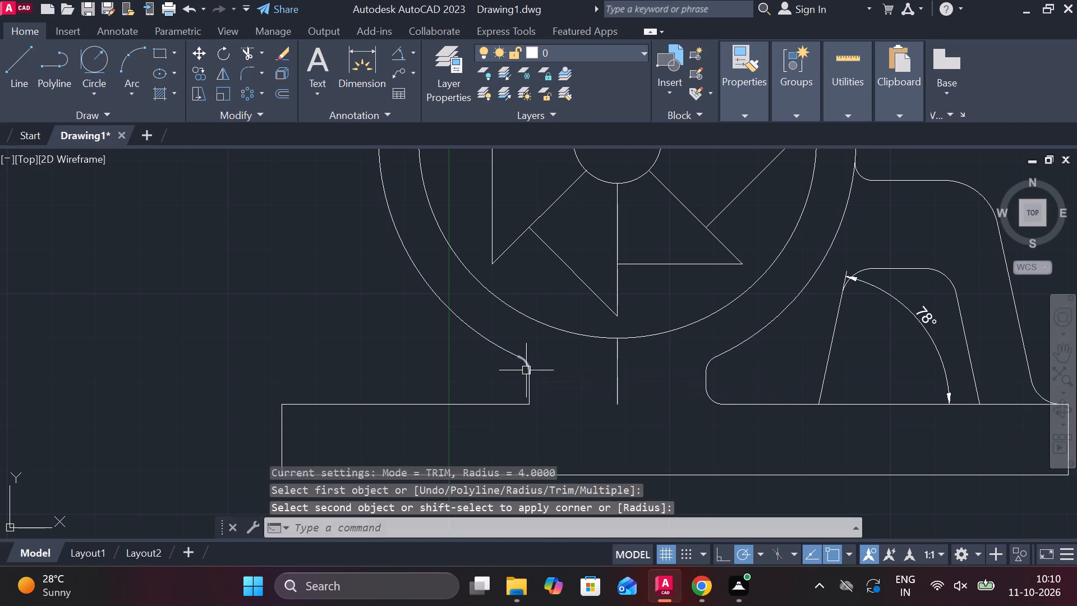
key("space")
left_click(513, 406)
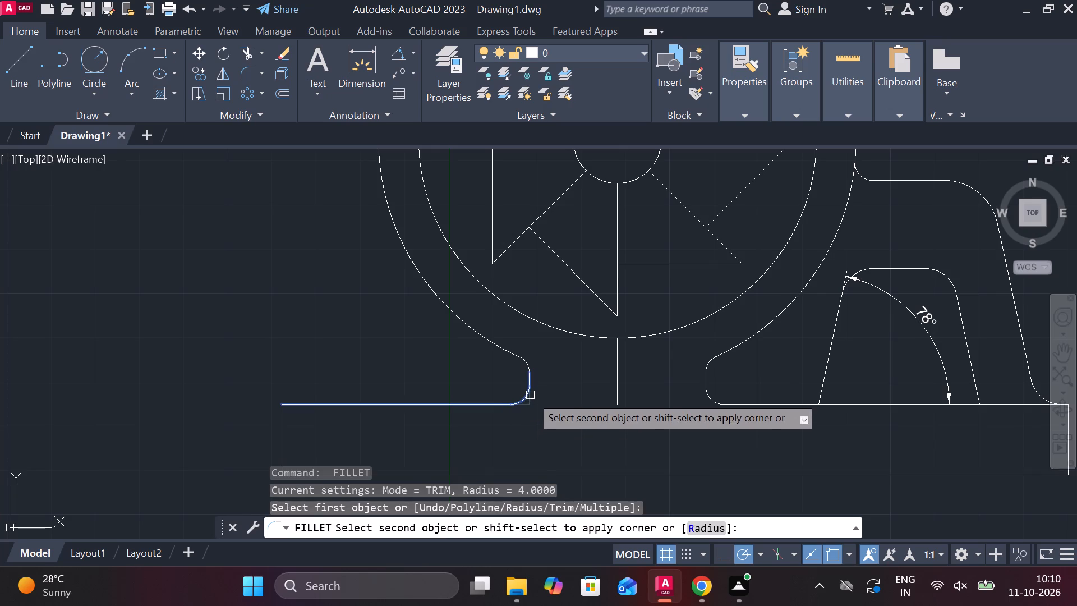
left_click(530, 395)
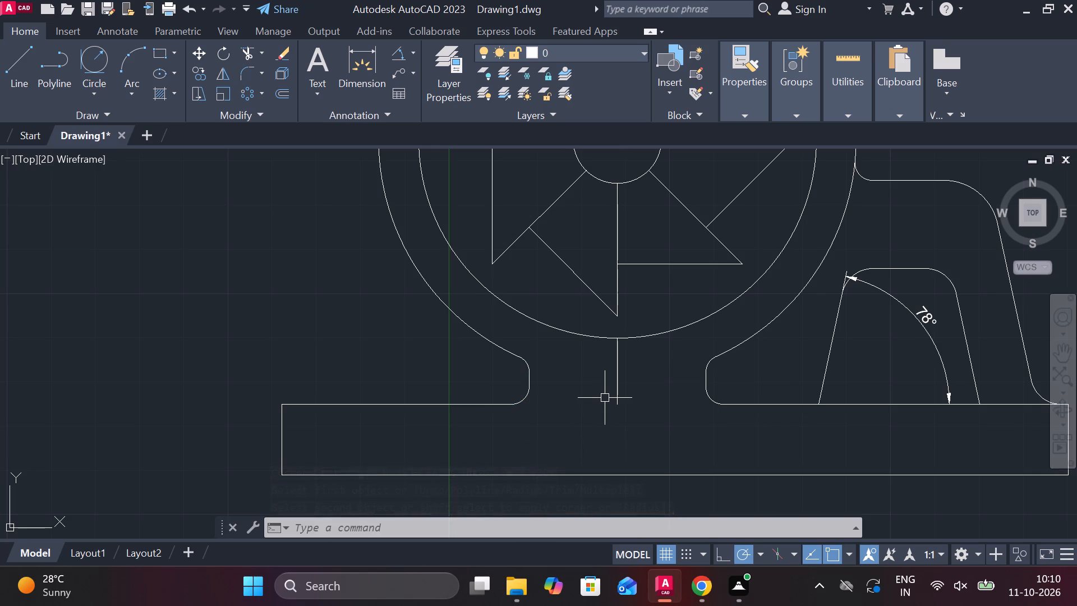
Offset the housing's inner circle outward by 14.
scroll(561, 372, "down", 1)
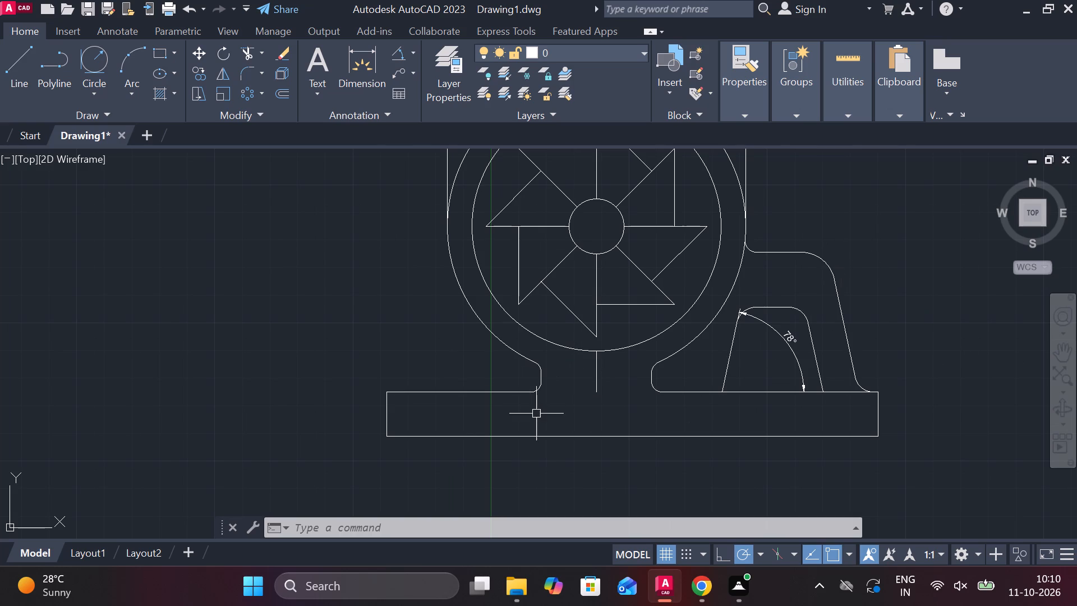
scroll(472, 405, "up", 1)
middle_click_drag(509, 355, 494, 382)
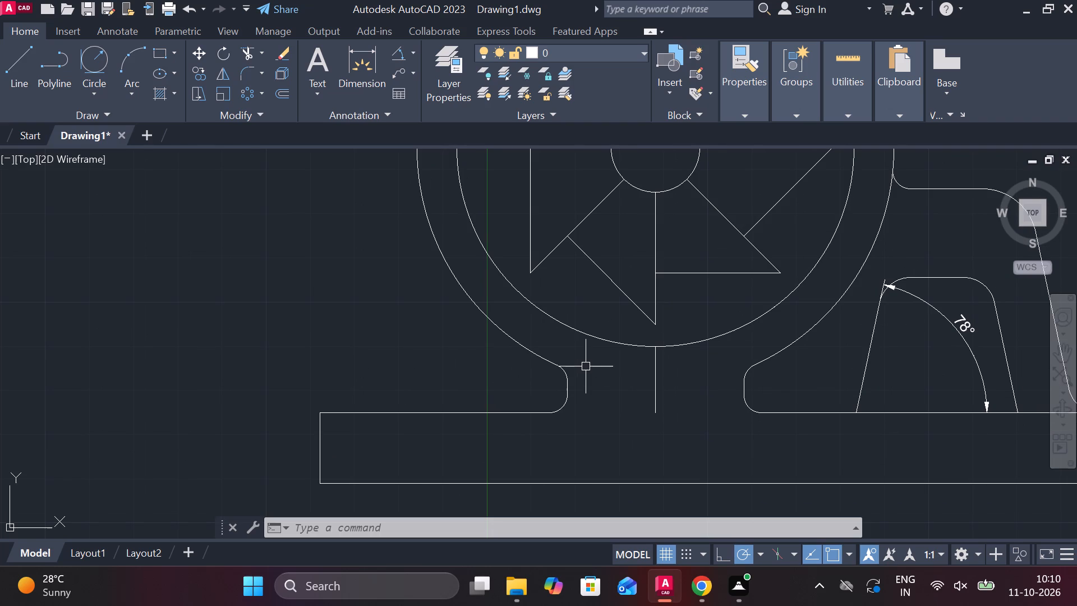
left_click(568, 328)
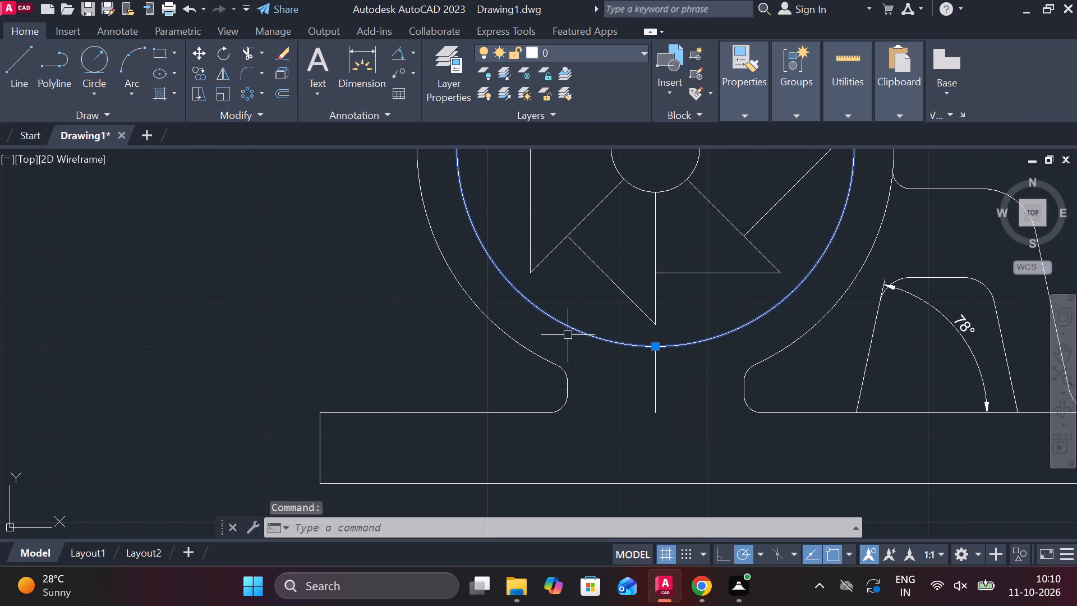
key("o")
key("Return")
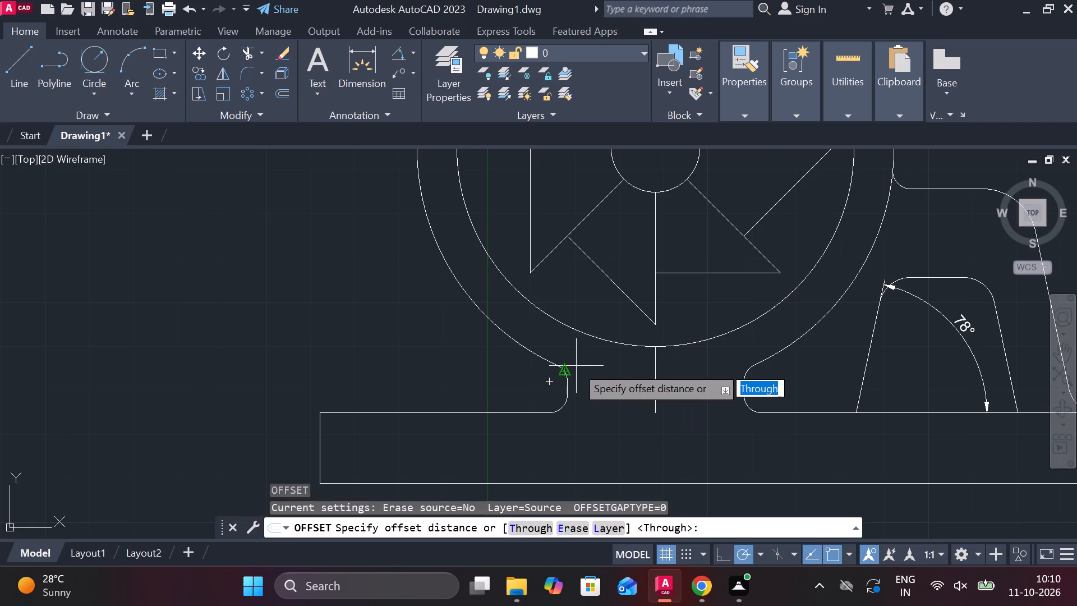
key("Return")
scroll(518, 362, "up", 2)
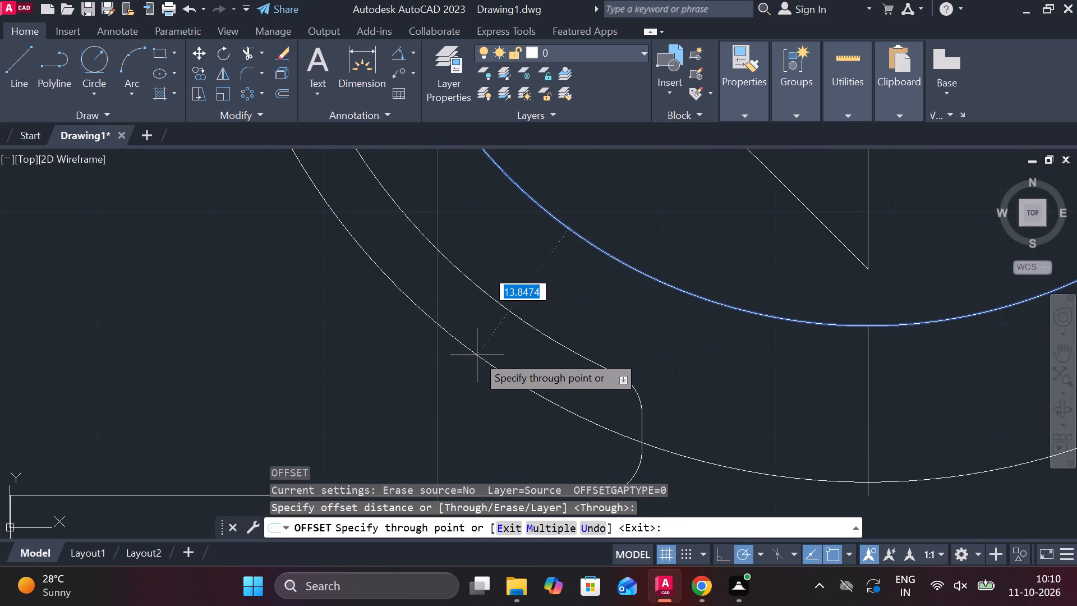
type("14")
key("space")
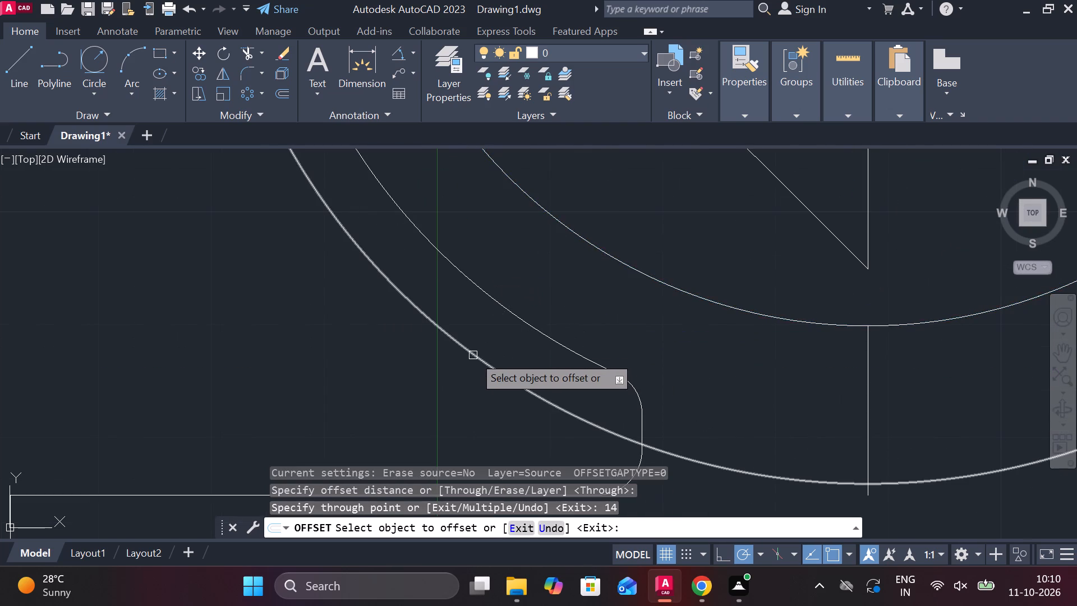
Lengthen the lower-left diagonal blade line outward past the housing and the offset circle.
scroll(473, 355, "down", 3)
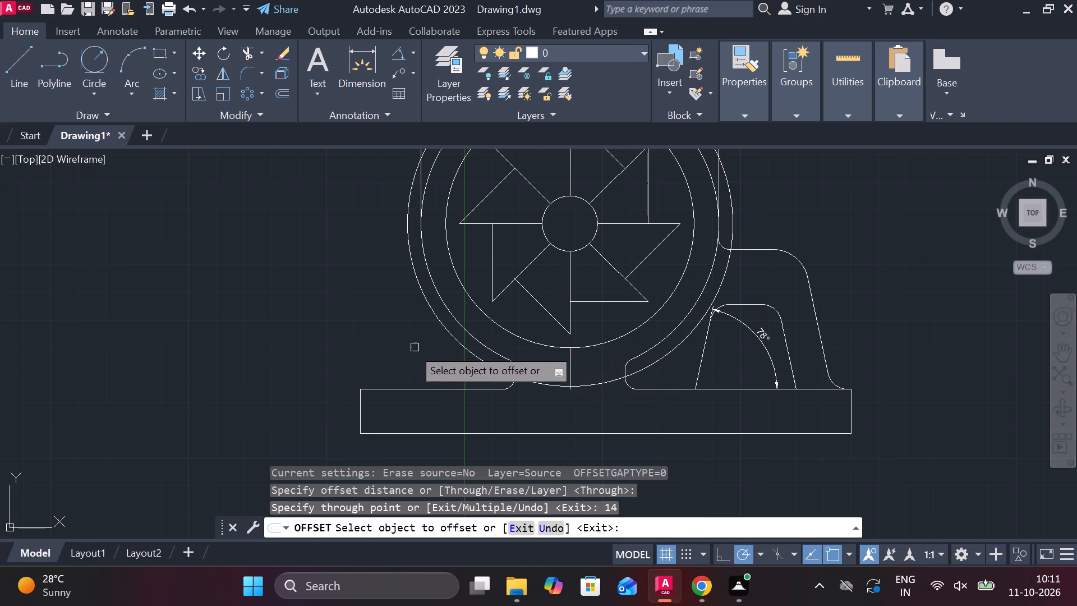
key("Escape")
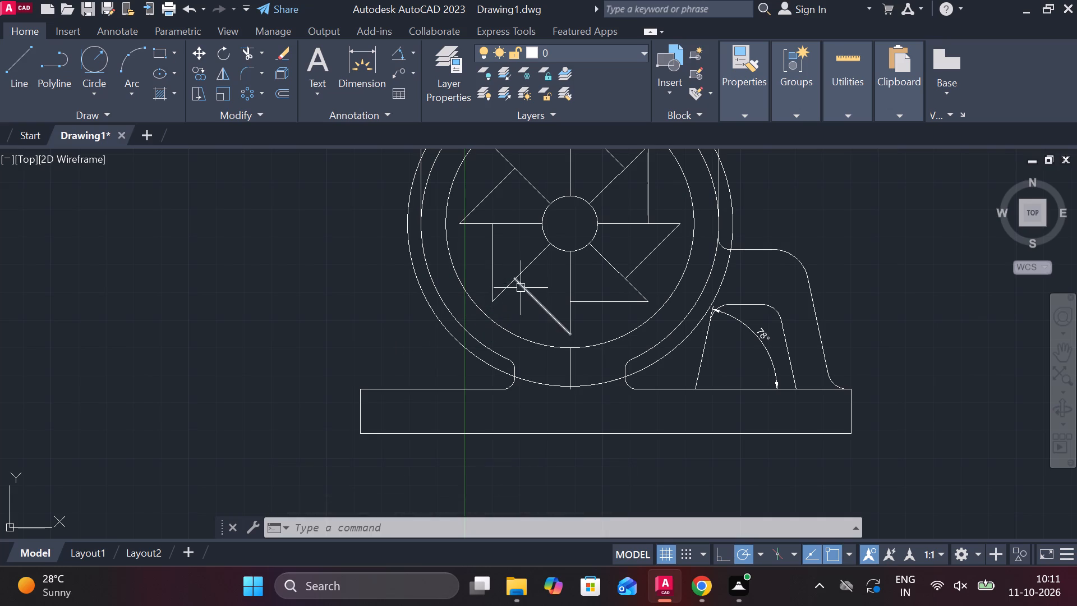
left_click(501, 296)
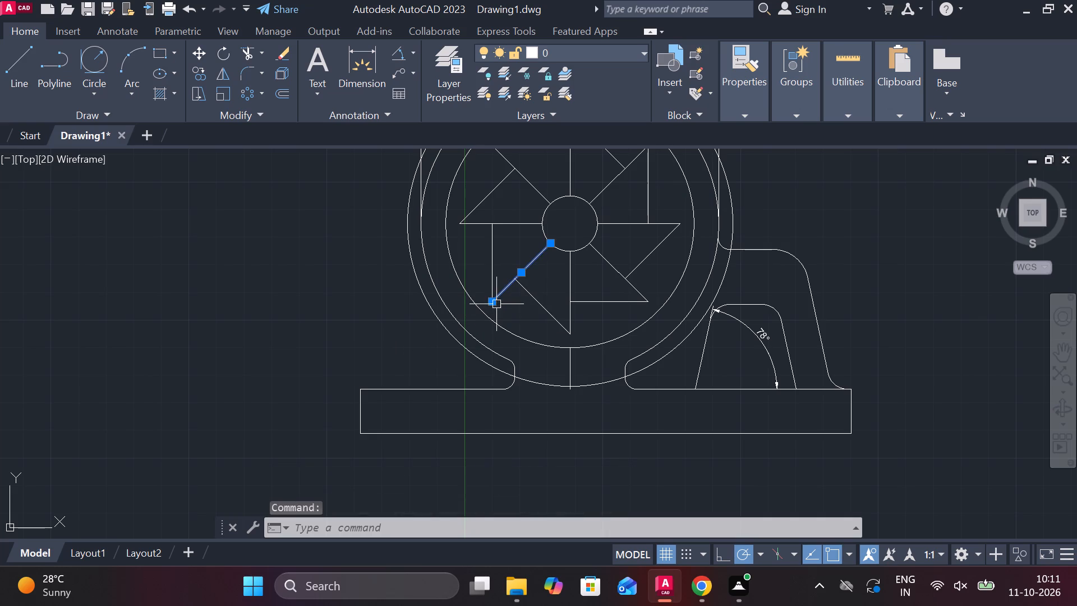
left_click(519, 353)
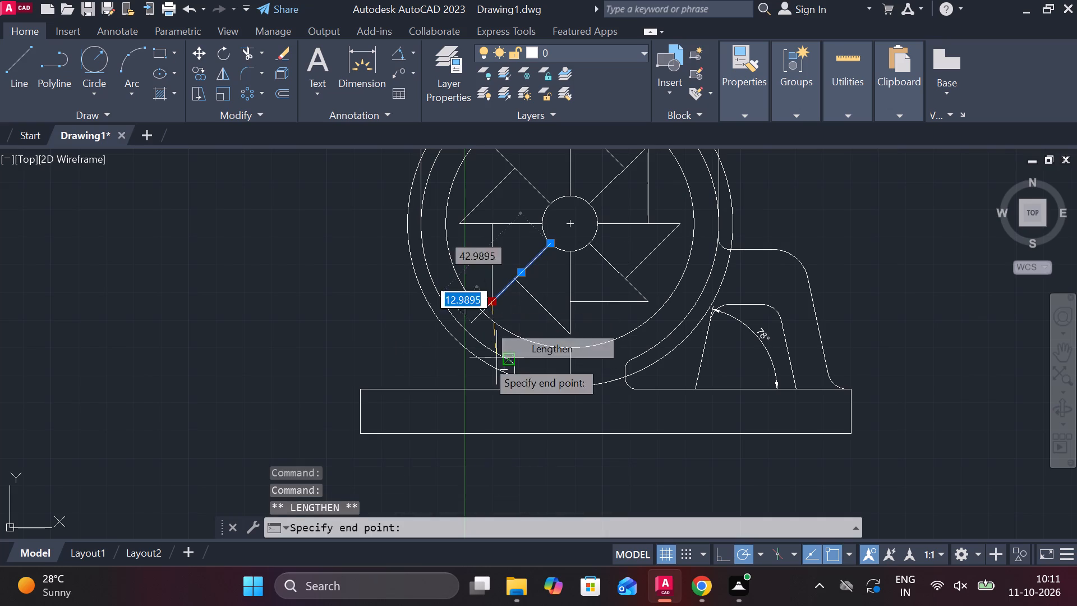
left_click(438, 372)
scroll(480, 355, "up", 1)
key("Escape")
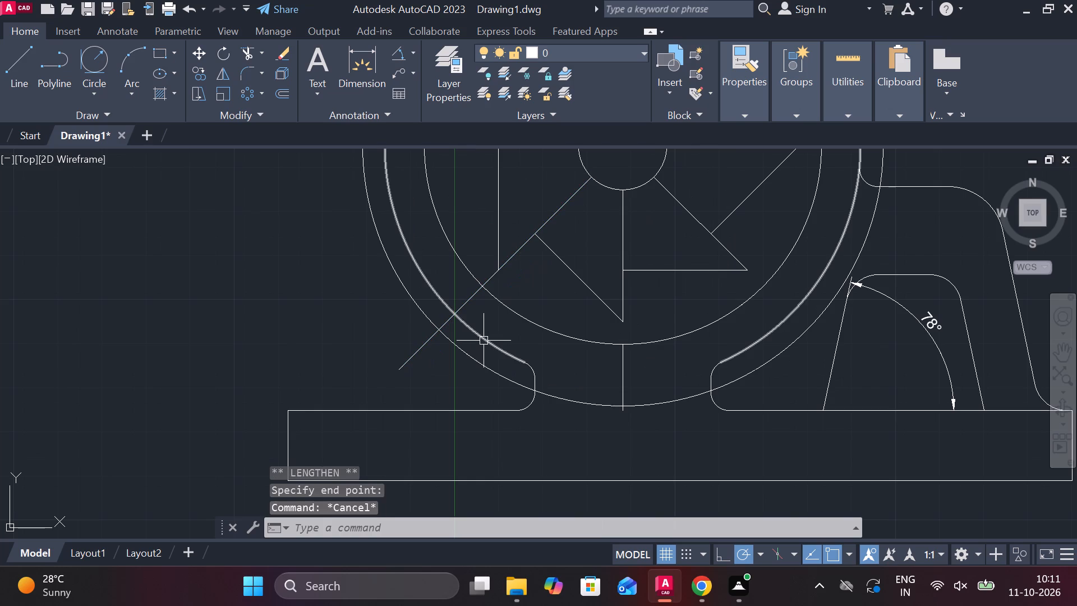
Draw two concentric circles of radius 9 and 5 centred where the lengthened diagonal line crosses the offset circle.
type("C")
key("space")
left_click(440, 328)
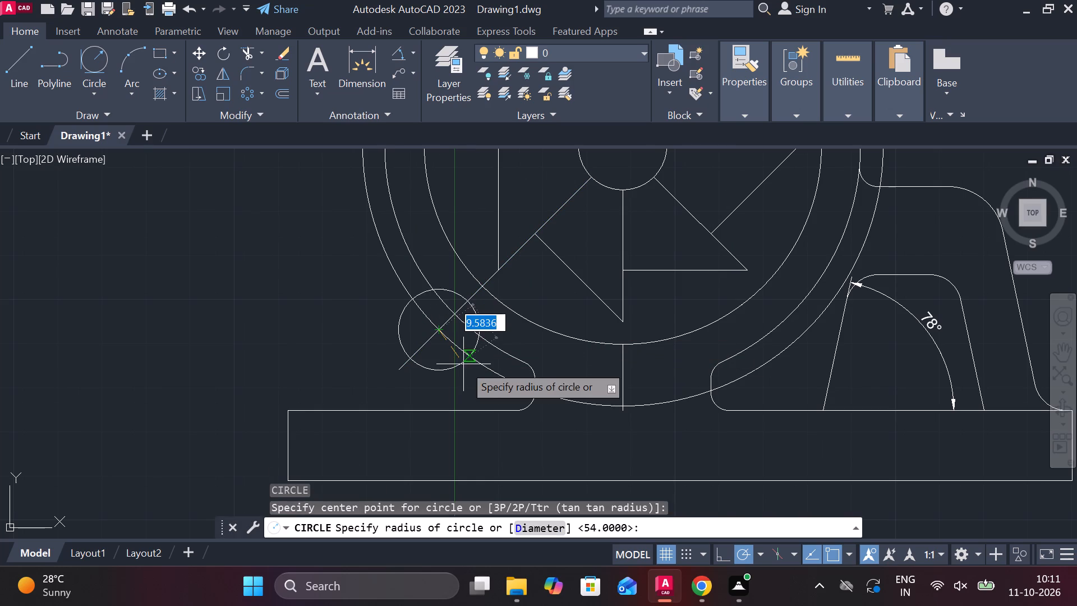
key("9")
key("Return")
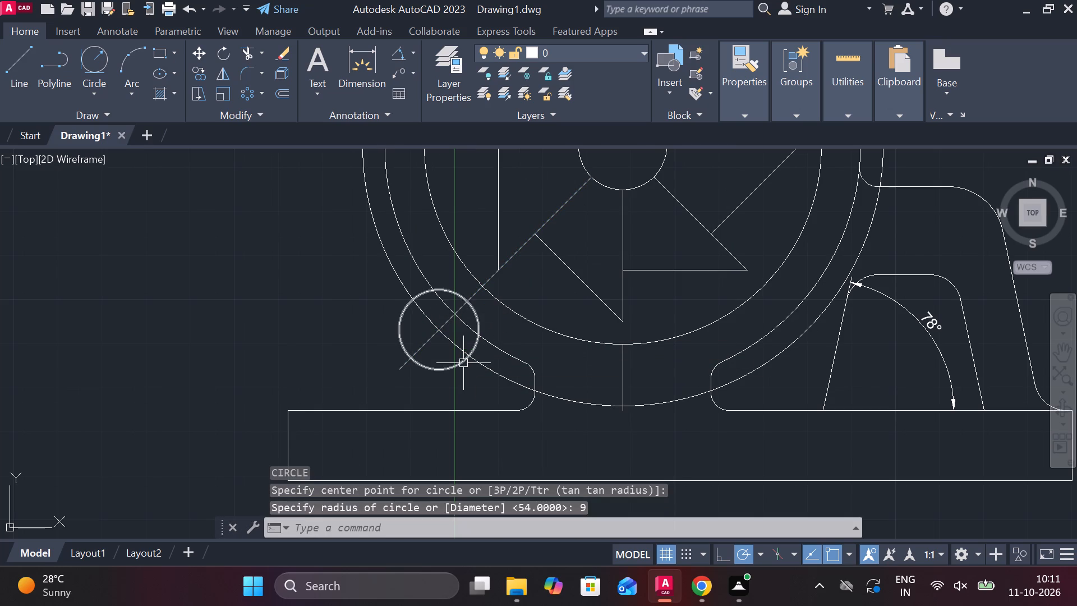
key("space")
left_click(439, 332)
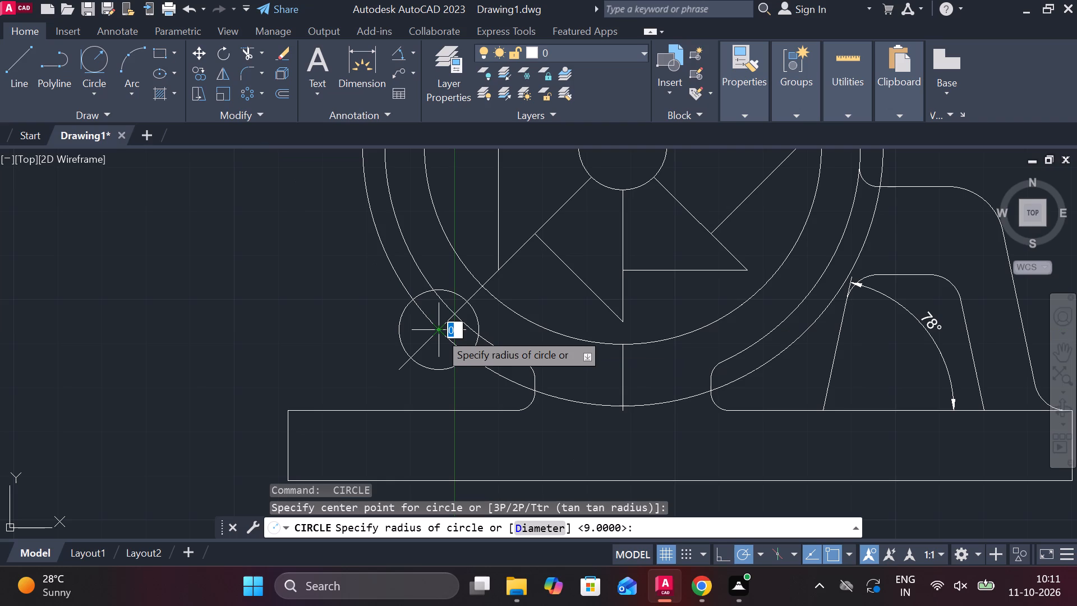
type("5")
key("space")
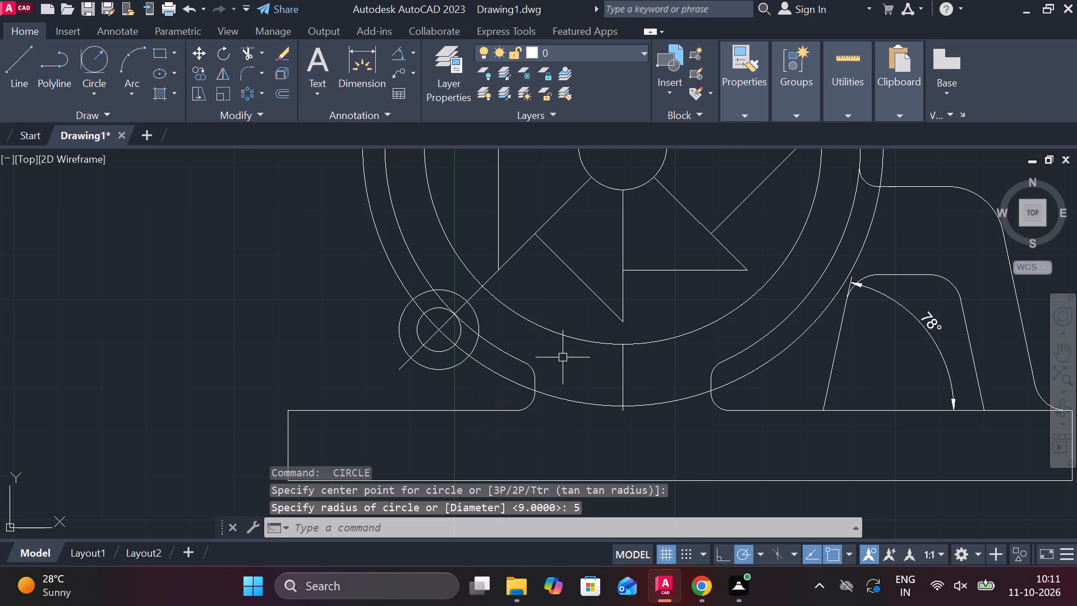
key("Escape")
Trim the lengthened diagonal line between the blade tip and the radius 9 circle, and beyond that circle's far side.
type("TR")
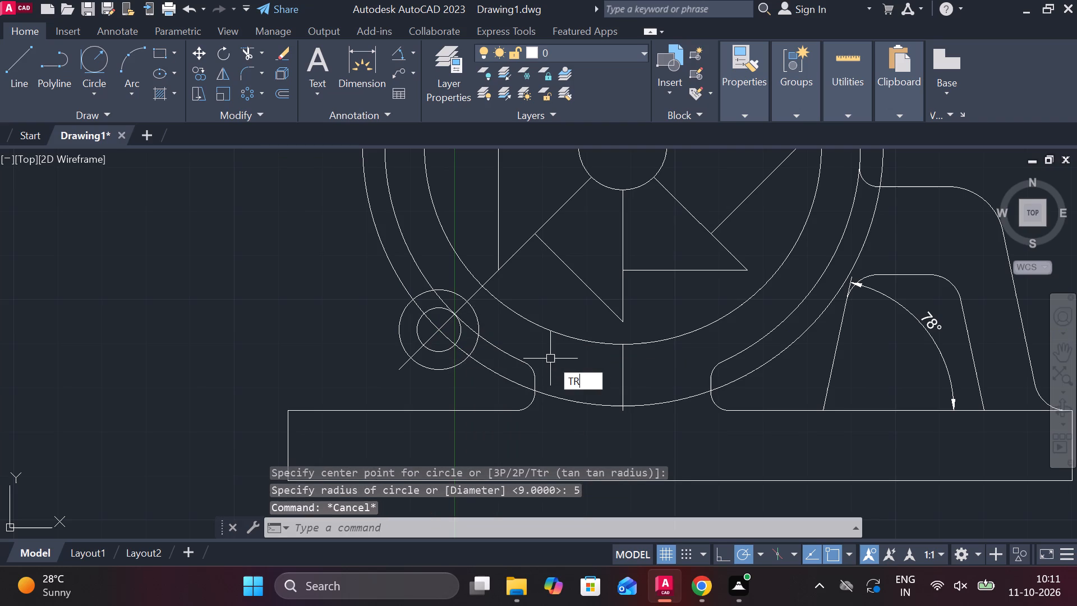
key("space")
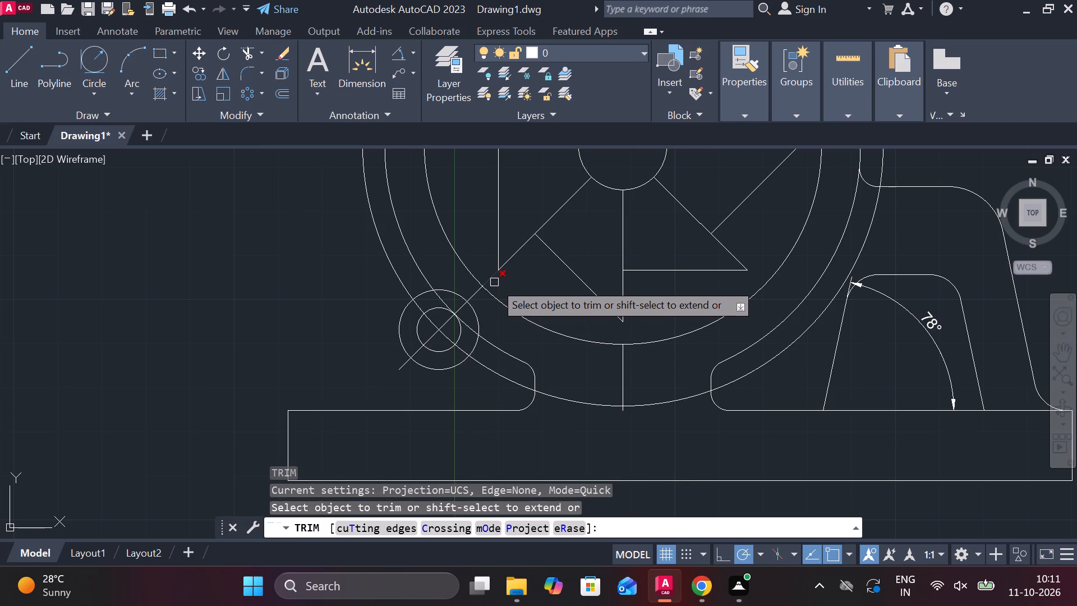
left_click(494, 282)
left_click(473, 292)
left_click(403, 367)
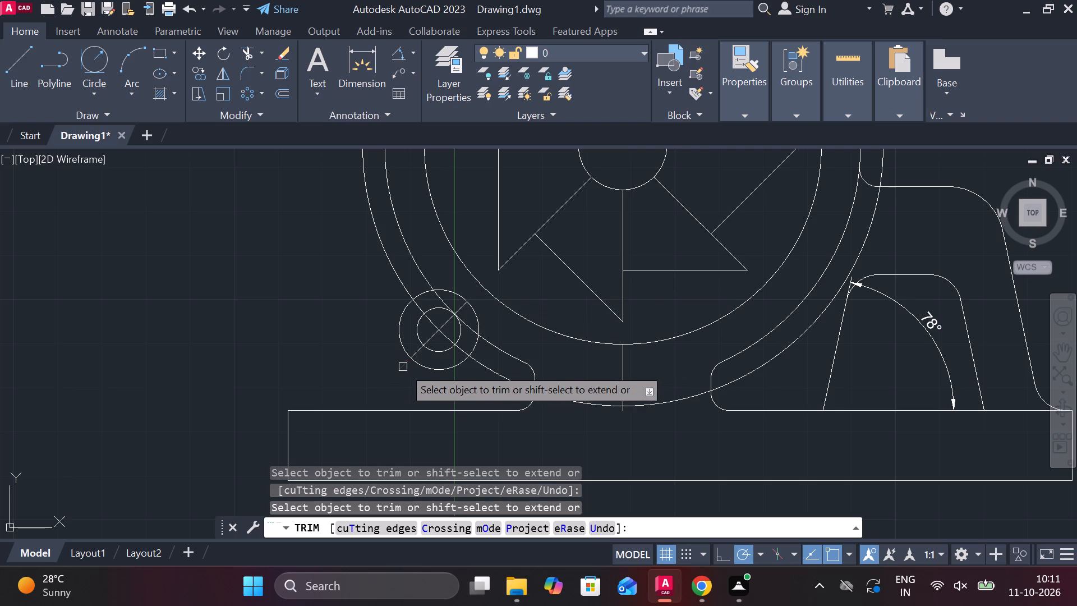
Trim the offset circle inside the radius 5 circle and on both sides of the radius 9 circle.
scroll(418, 349, "up", 3)
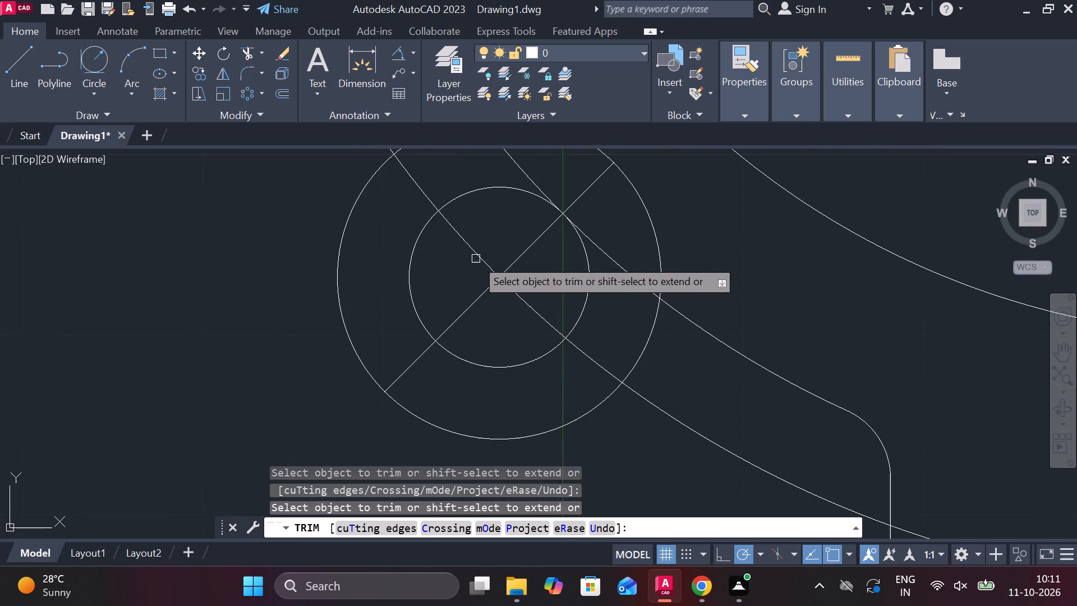
left_click(477, 255)
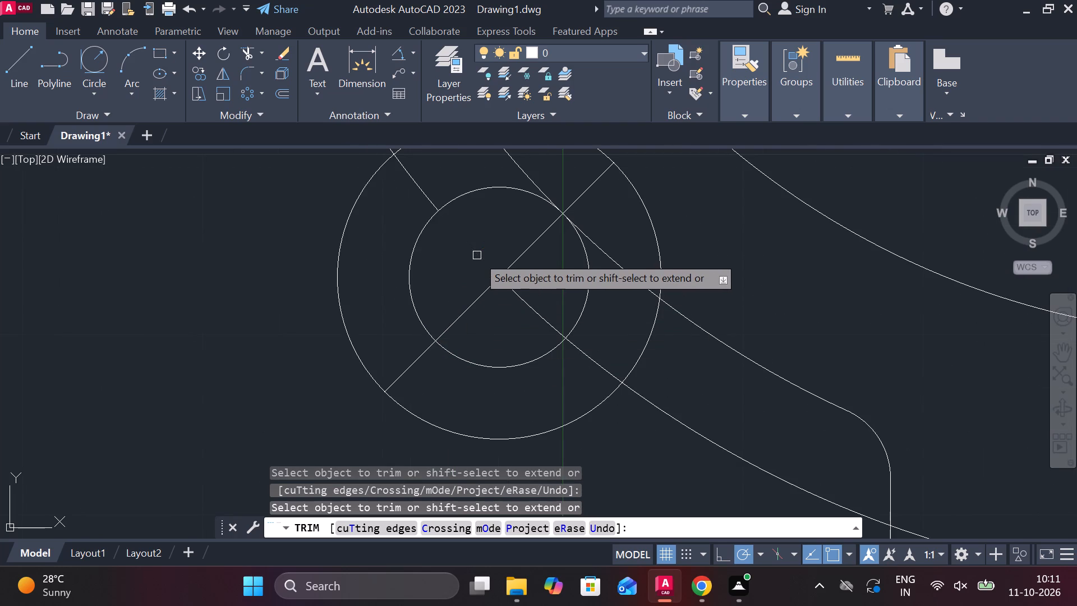
scroll(477, 255, "down", 3)
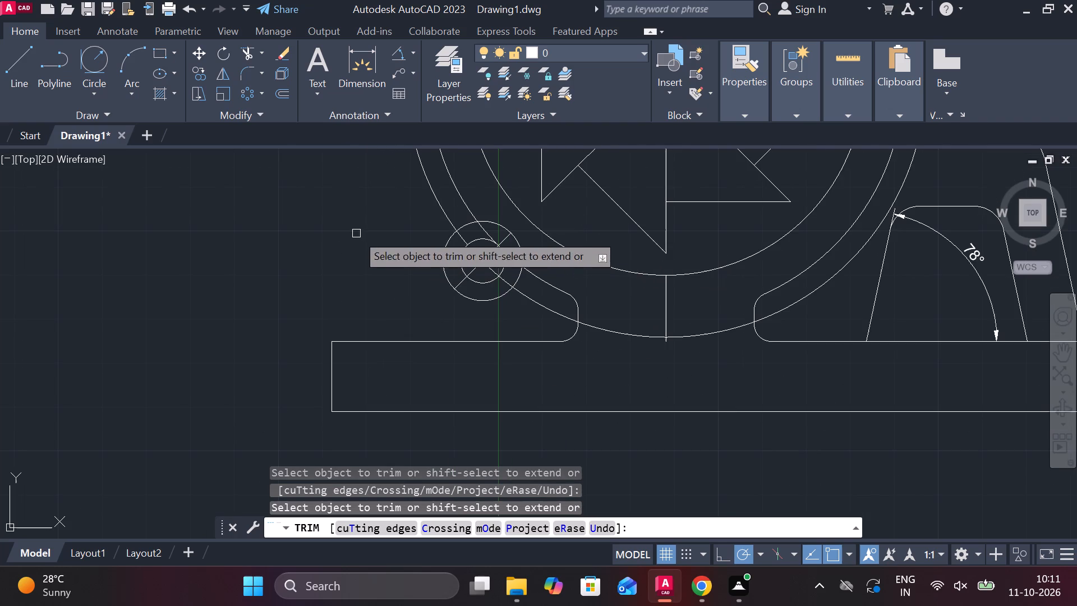
middle_click_drag(367, 233, 374, 331)
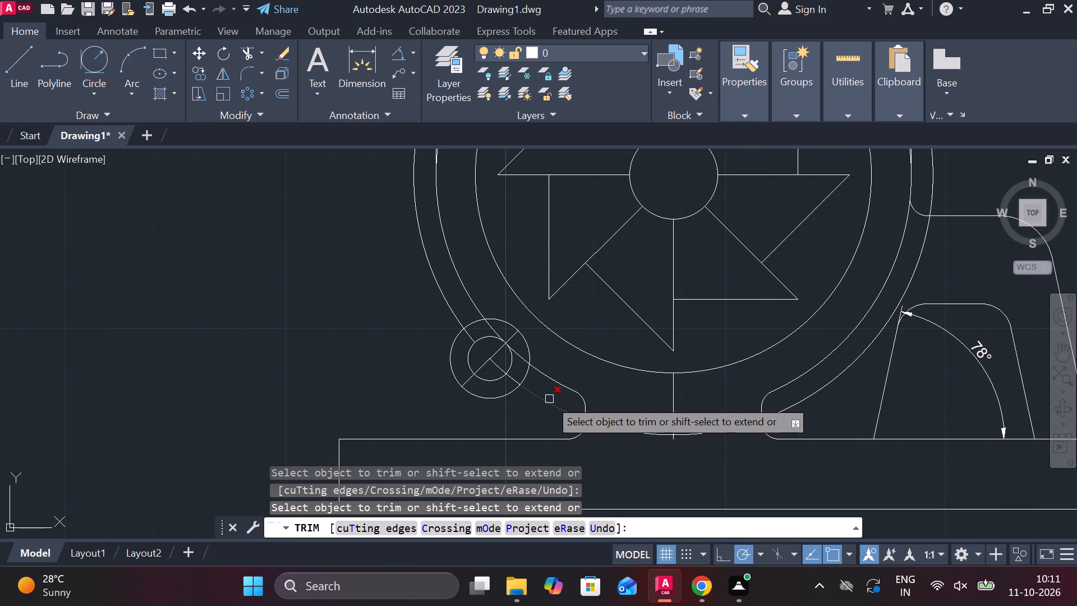
left_click(541, 401)
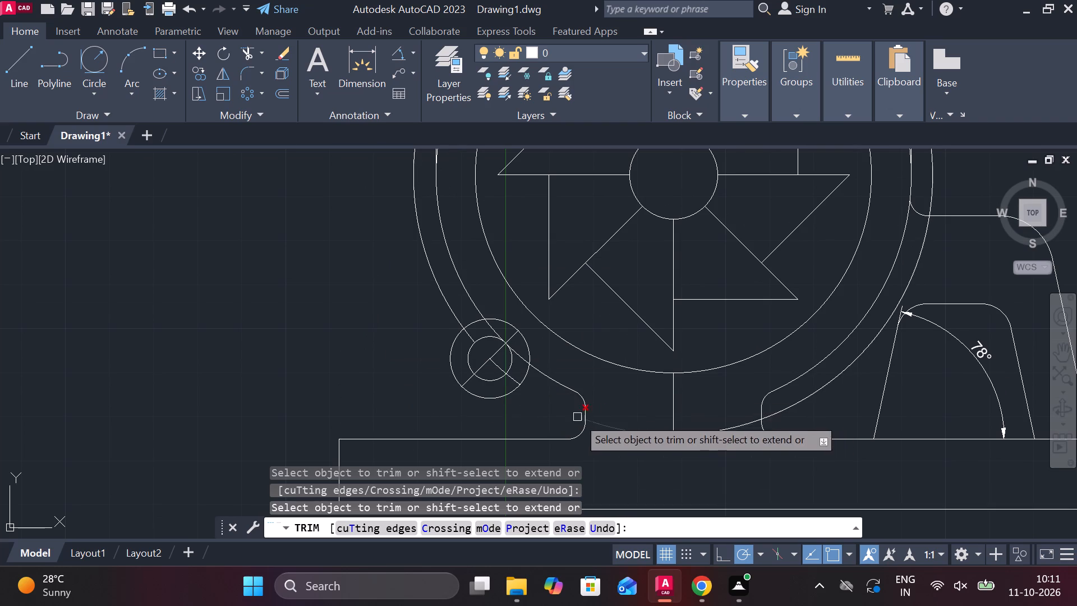
left_click(458, 319)
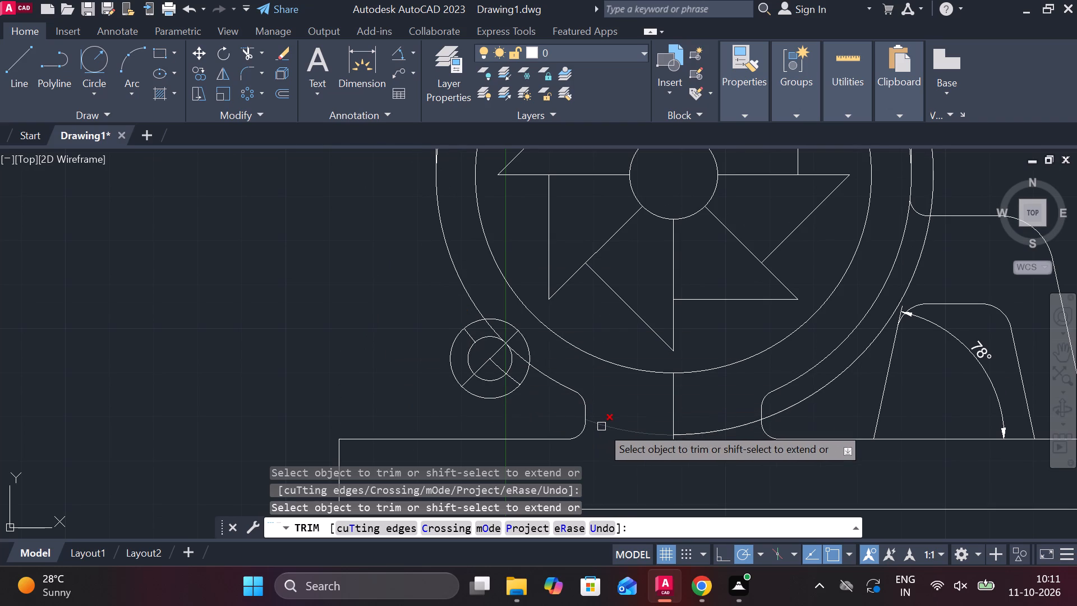
Trim the leftover line and arc pieces inside the lug circles and open the radius 9 circle where it joins the housing.
scroll(481, 365, "up", 2)
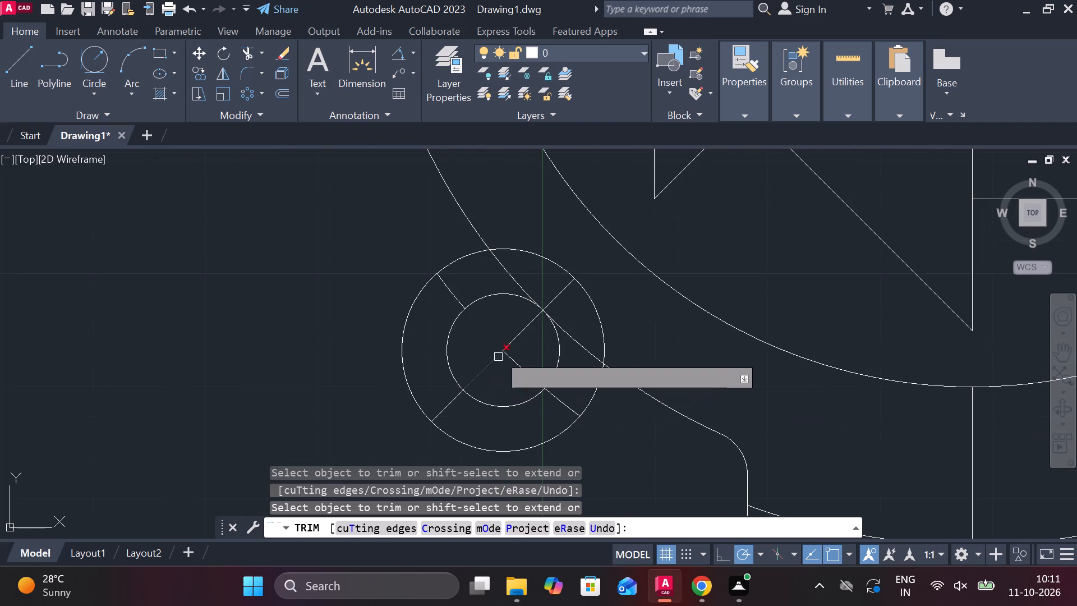
left_click(447, 291)
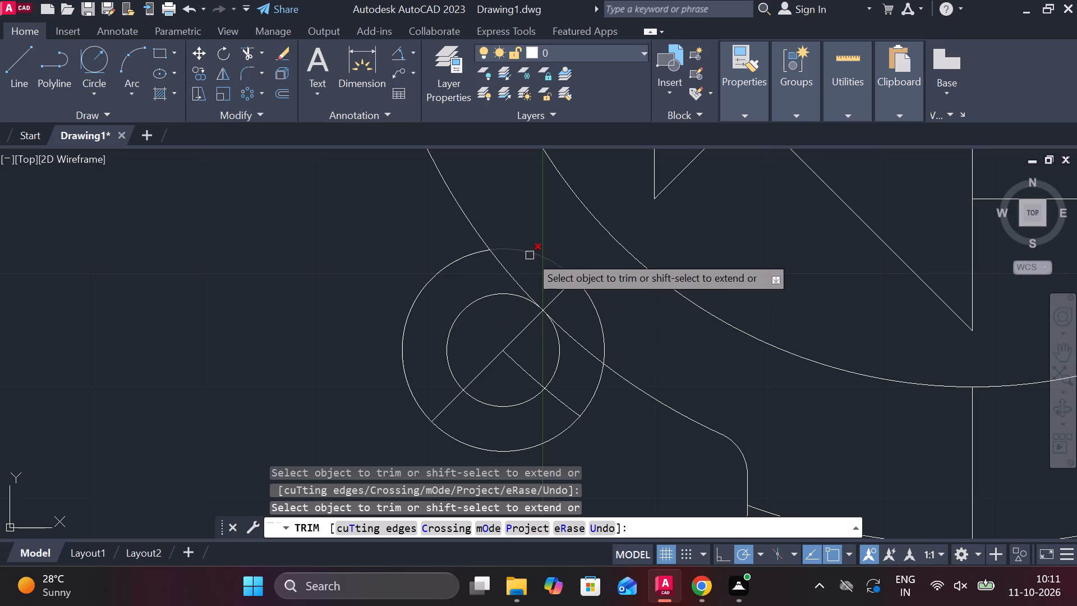
left_click(532, 252)
left_click(507, 278)
left_click(570, 287)
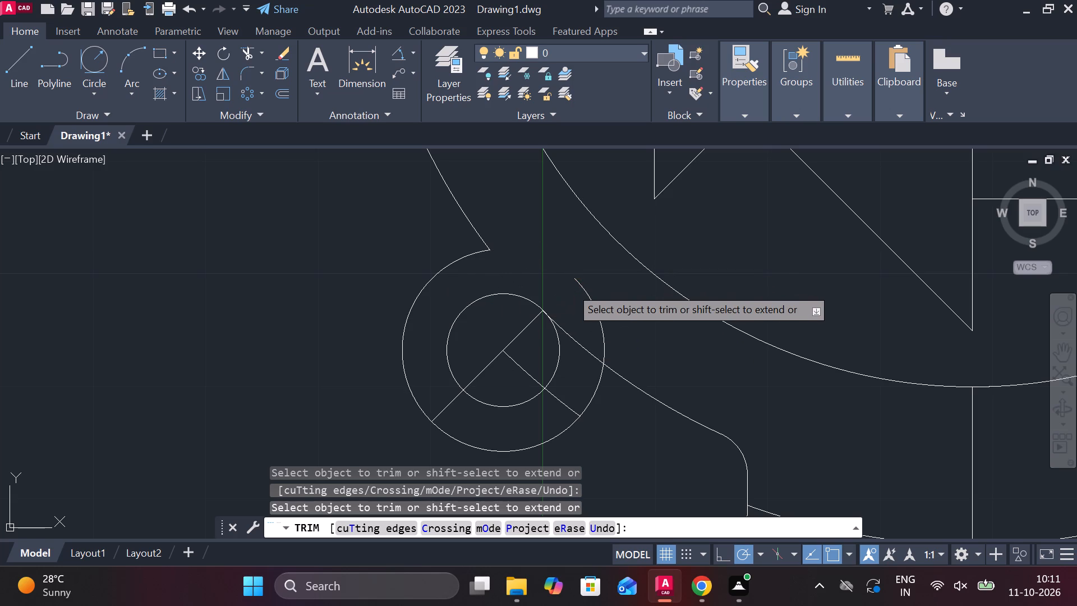
left_click(582, 293)
left_click_drag(585, 321, 576, 360)
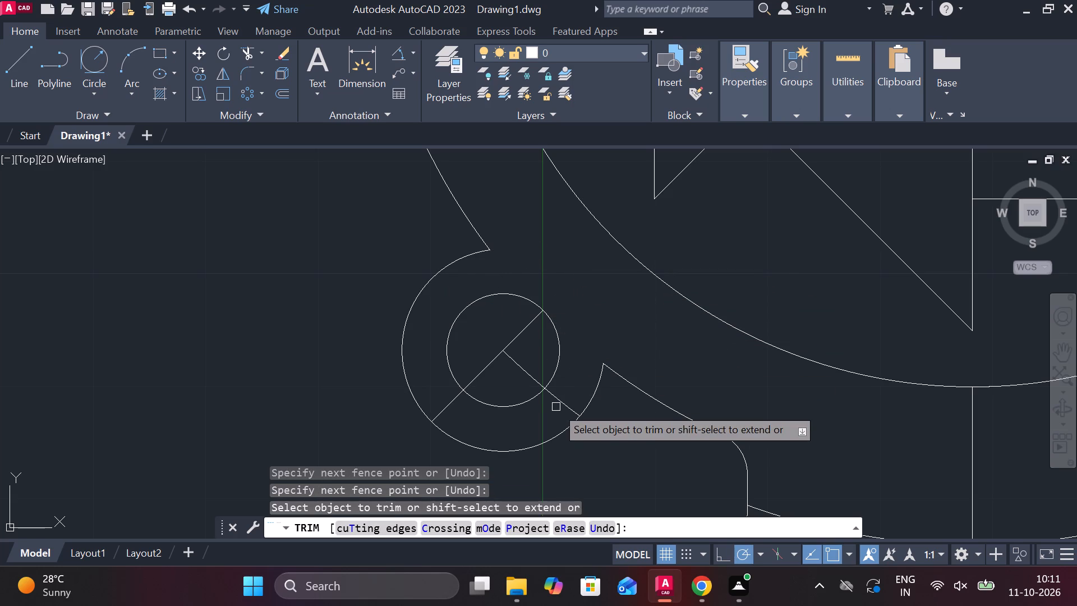
left_click(556, 405)
left_click(525, 371)
left_click(510, 346)
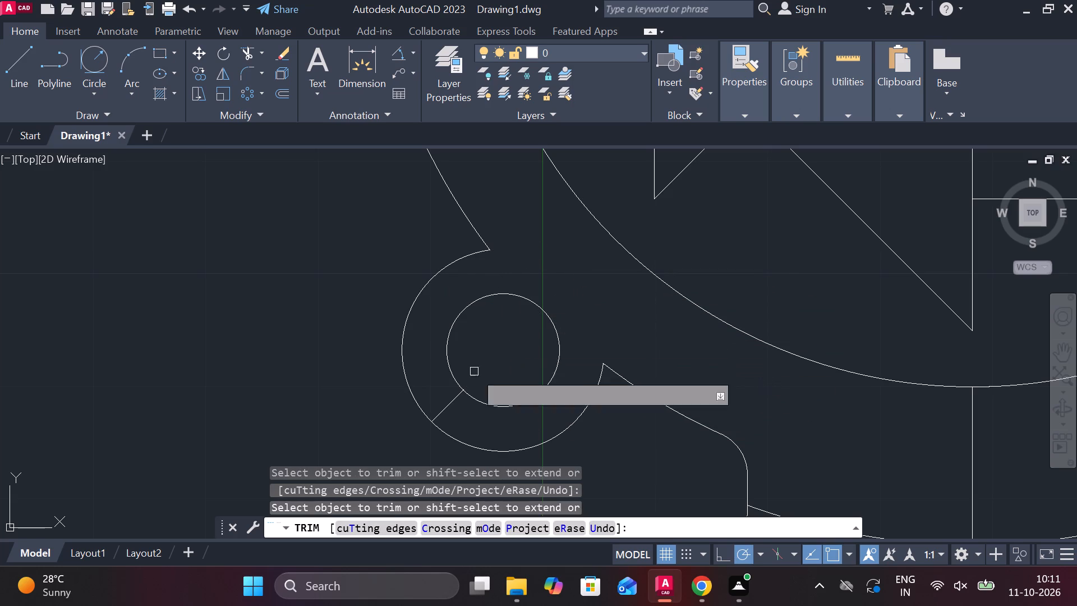
left_click(450, 407)
scroll(392, 359, "down", 2)
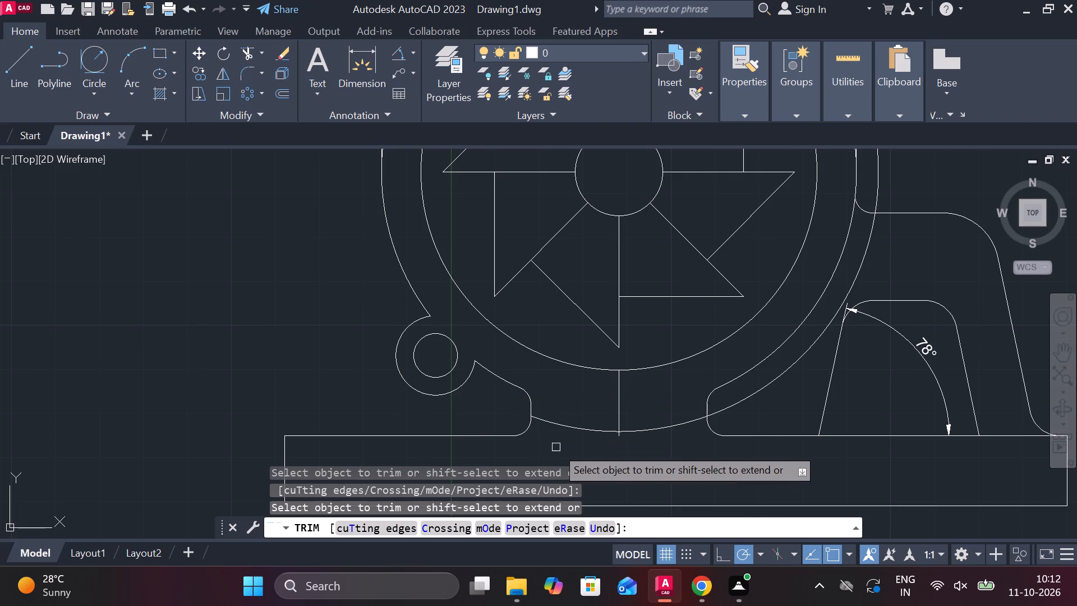
key("Escape")
Erase the remaining offset arc crossing the neck and running around the housing's right side.
left_click(582, 426)
type("E")
key("space")
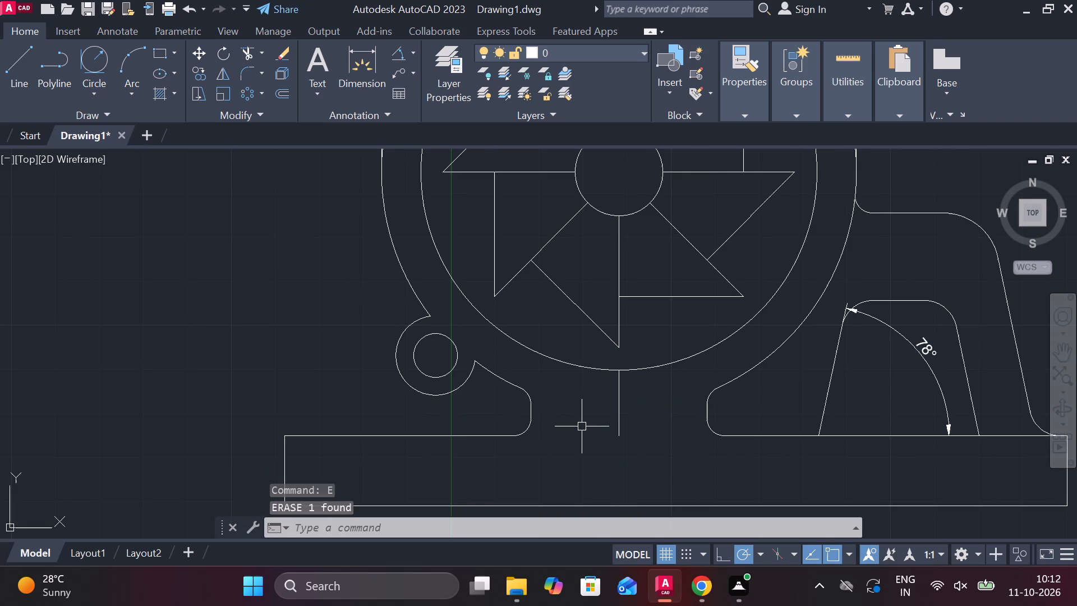
Lengthen the vertical line in the neck downward by about 27, past the base's bottom edge.
scroll(624, 442, "down", 2)
left_click(619, 431)
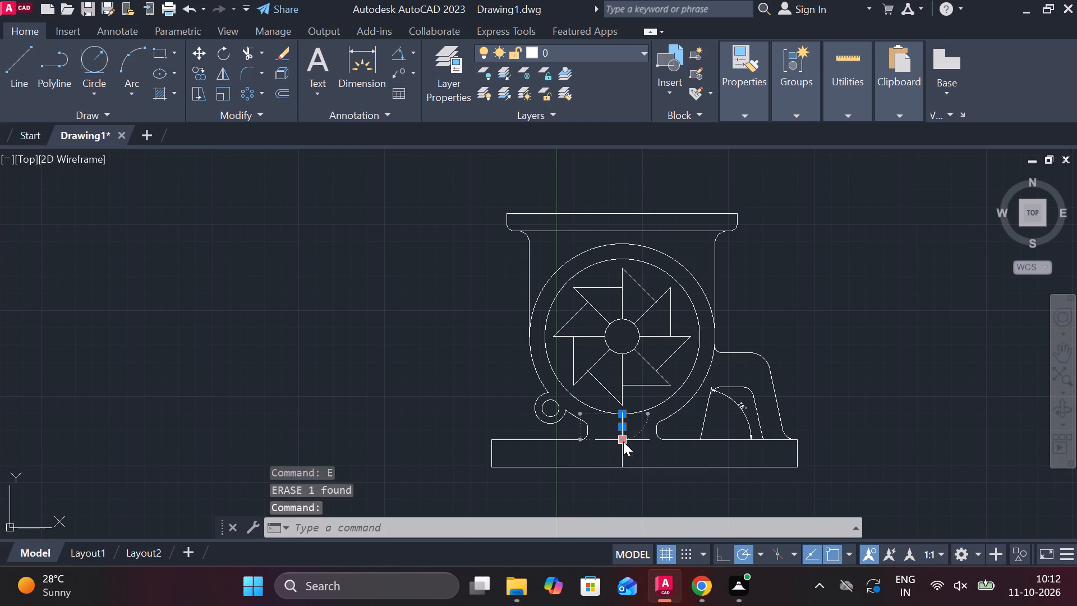
left_click(655, 481)
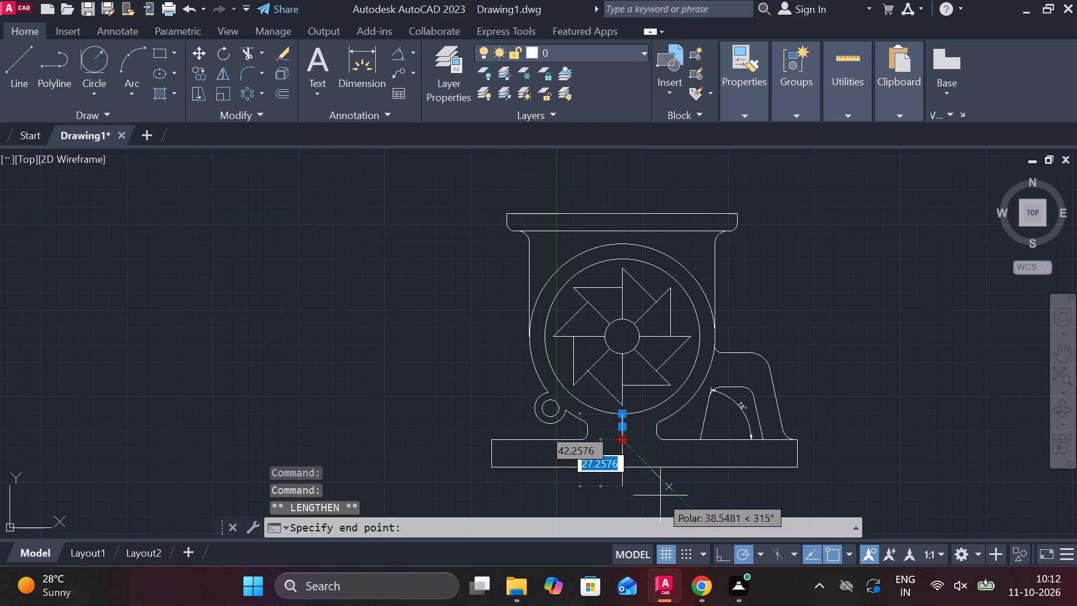
left_click(660, 495)
key("Escape")
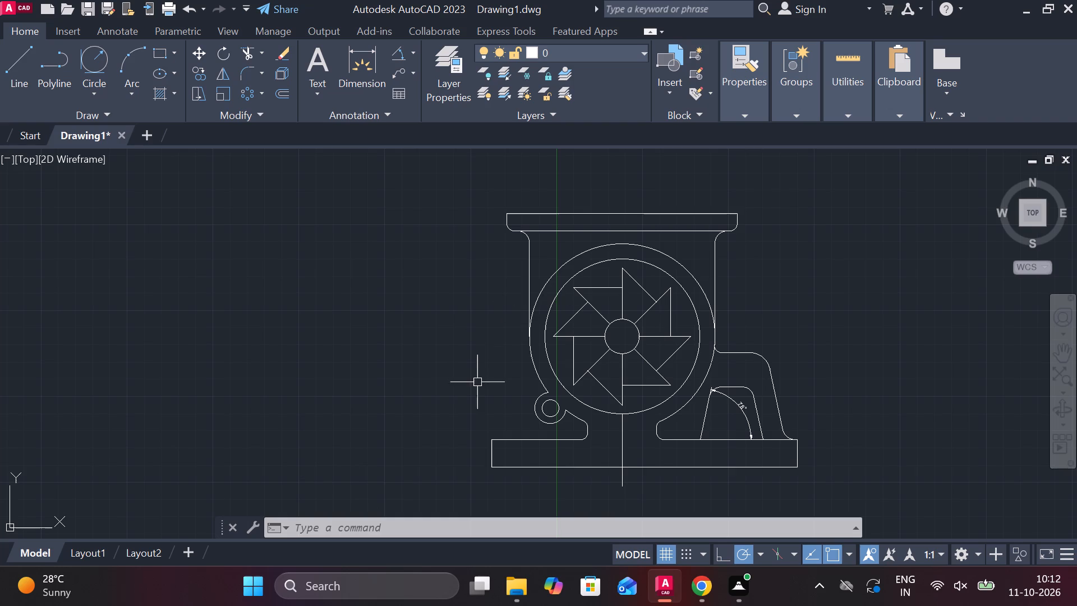
Draw a vertical line from the left quadrant of the lug's outer arc down across the base's top edge.
scroll(541, 432, "up", 1)
key("l")
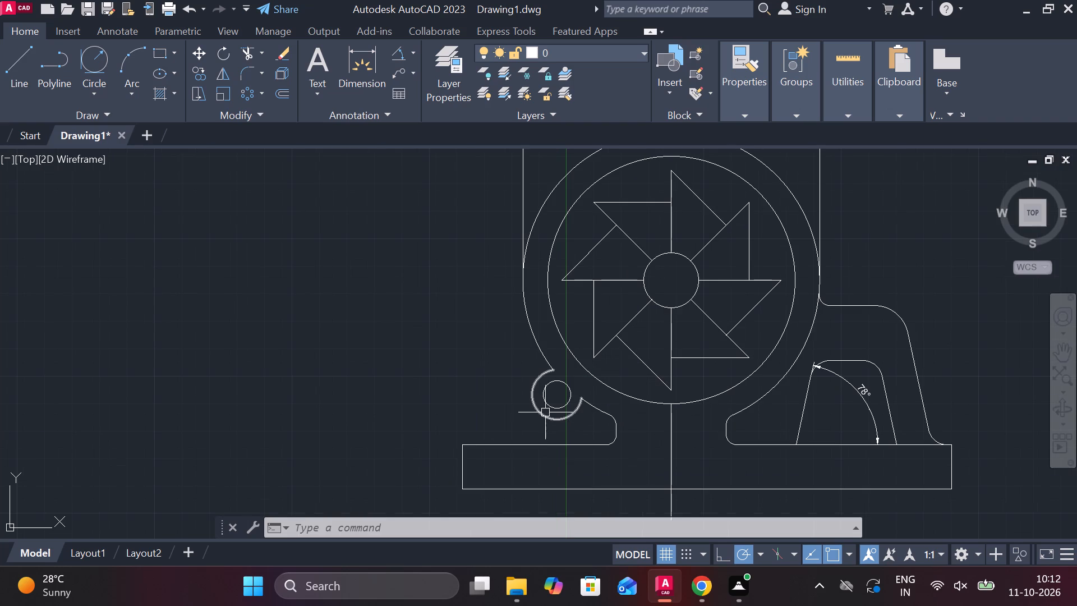
key("Return")
left_click(532, 396)
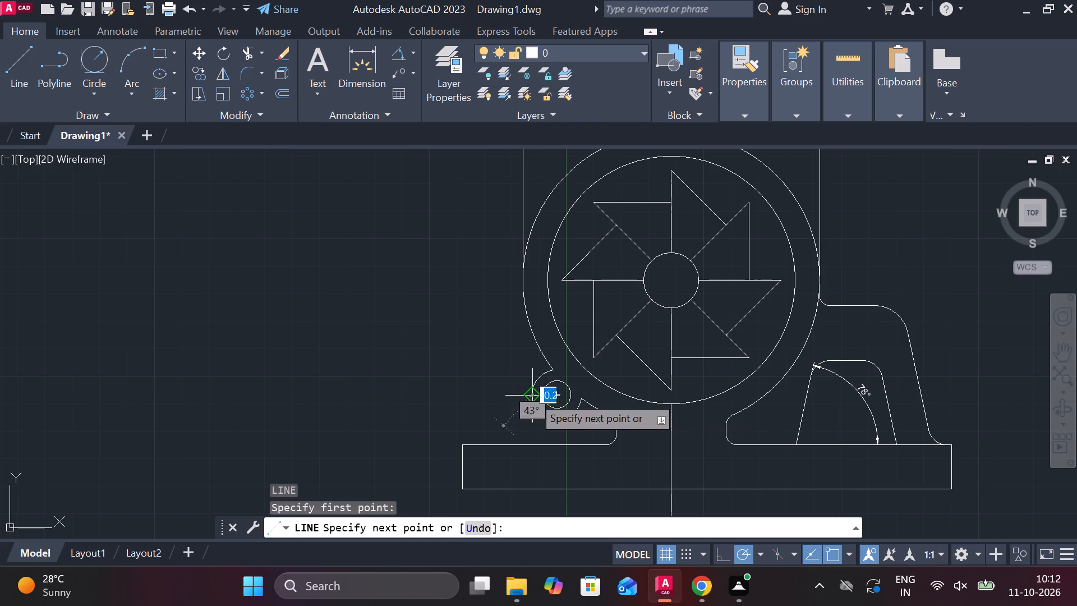
left_click(531, 470)
key("Escape")
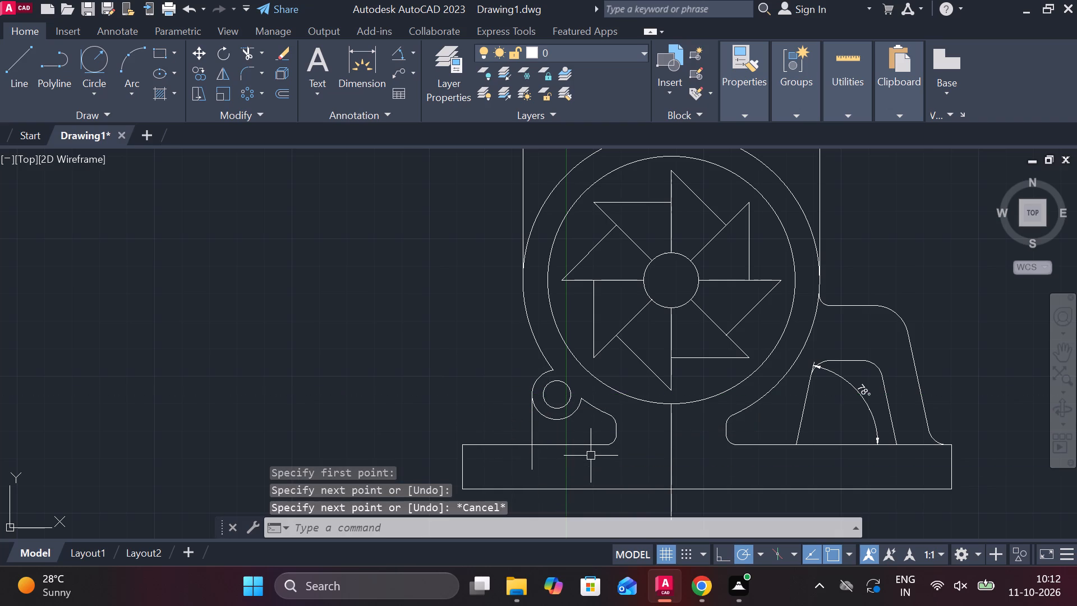
Trim the part of the lug's vertical line below the base's top edge.
type("TR")
key("space")
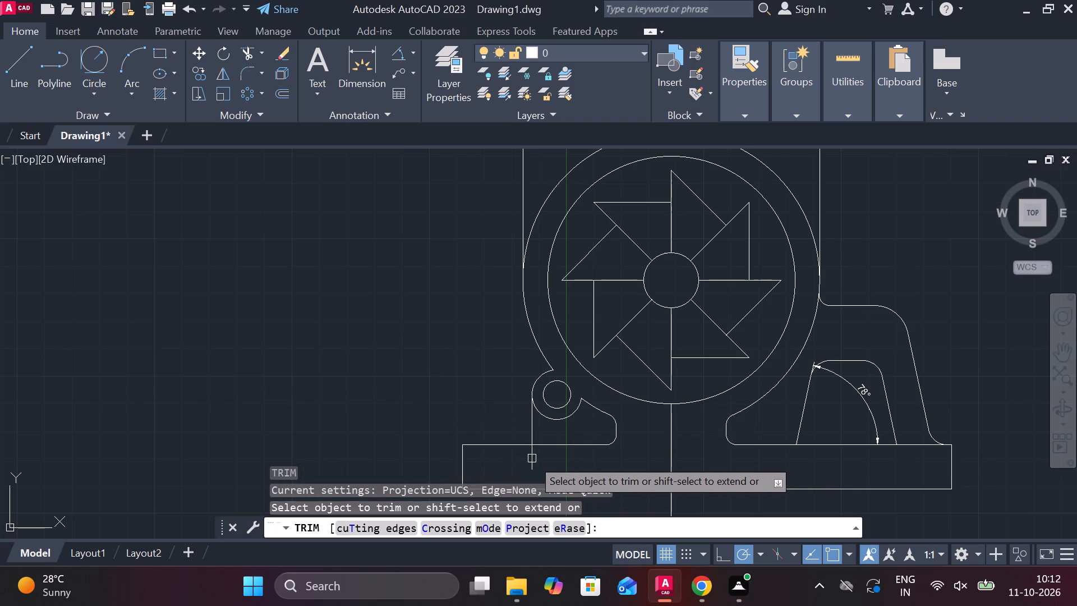
left_click(531, 458)
key("Escape")
Fillet the corner between the lug's vertical line and the base's top edge with radius 7.5.
type("F R")
key("space")
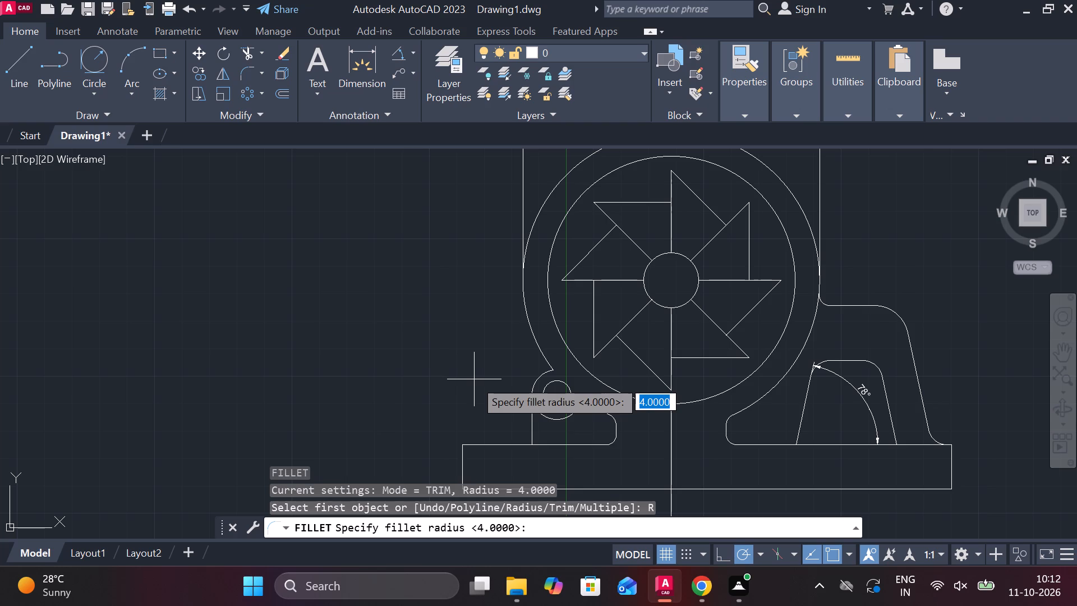
type("7.5")
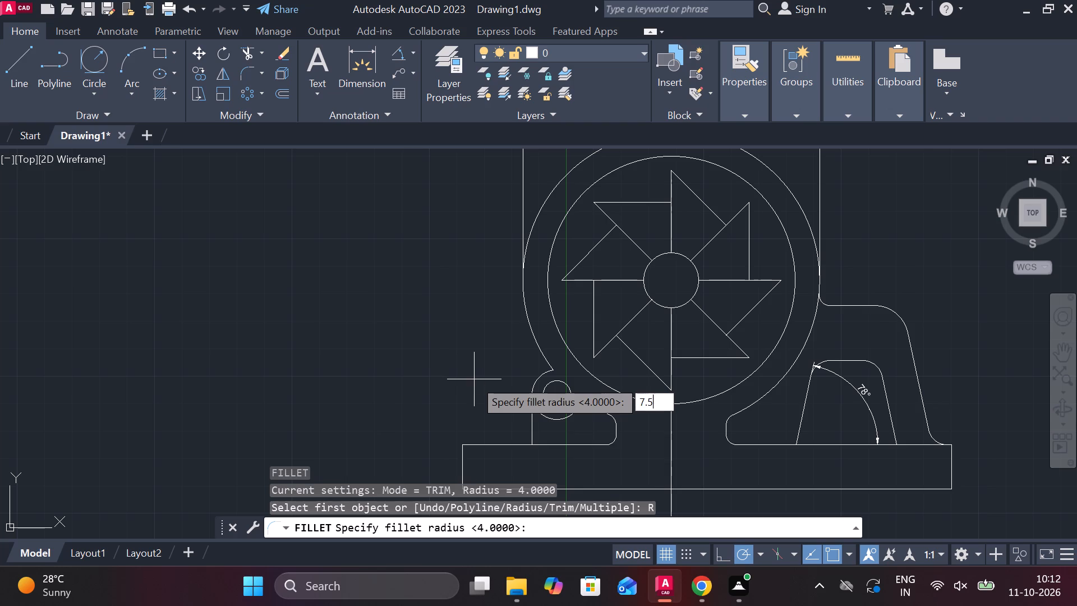
key("space")
scroll(544, 438, "up", 1)
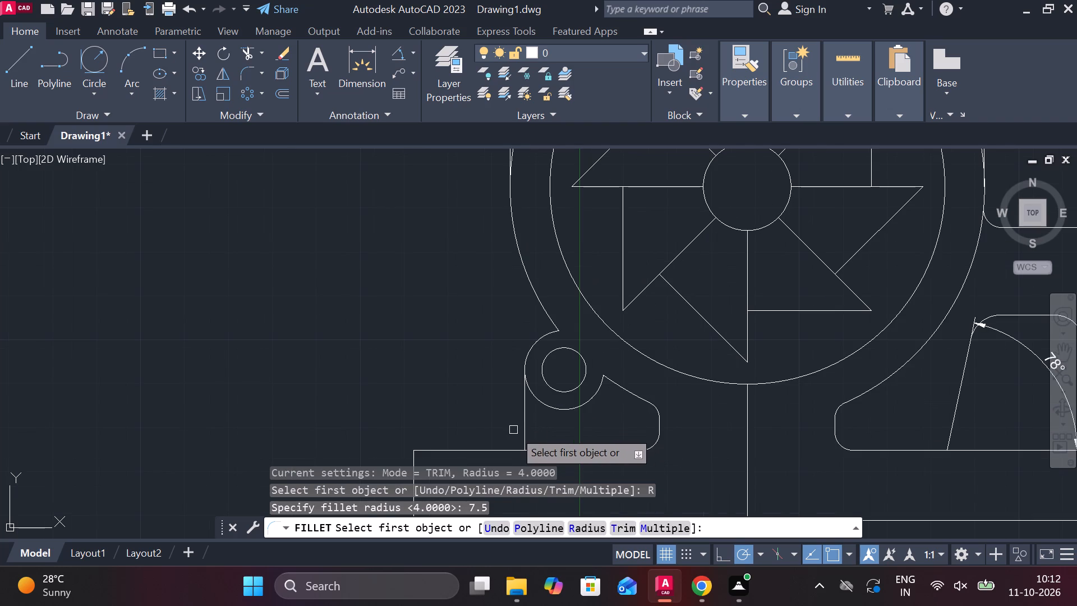
left_click(523, 429)
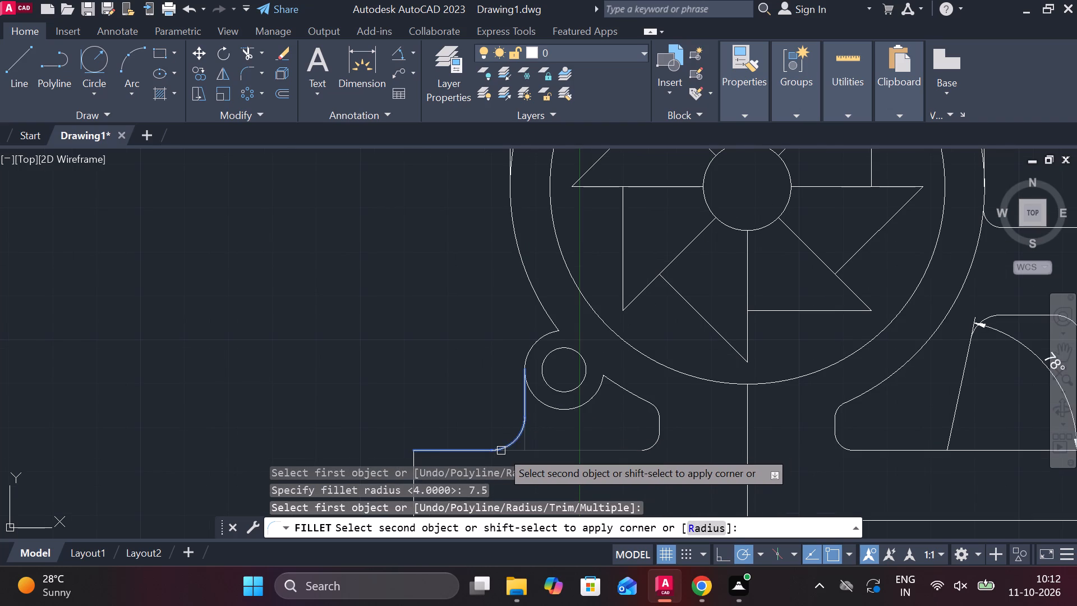
left_click(501, 451)
key("Escape")
Extend the base's top edge from the new lug fillet back to the neck's left fillet.
type("EX")
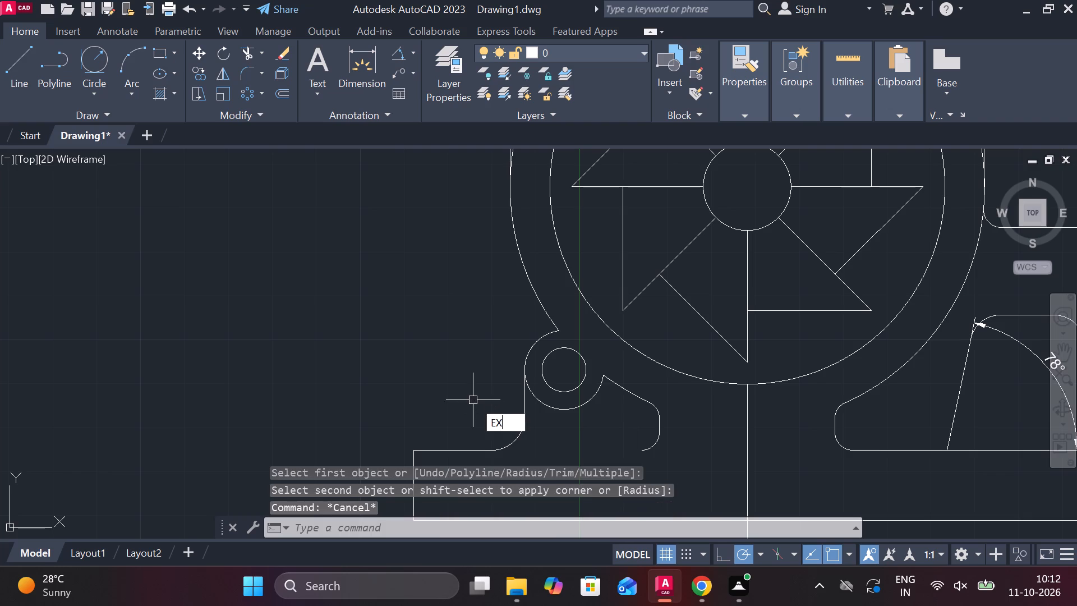
key("space")
left_click(473, 449)
scroll(432, 345, "down", 1)
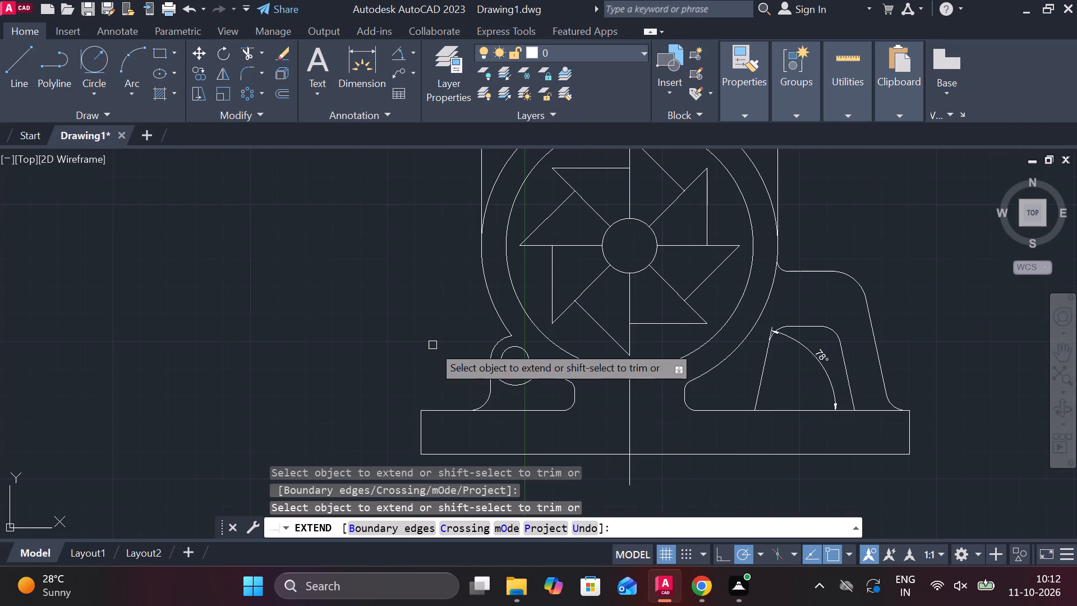
key("Escape")
Add a horizontal linear dimension for the flange's top edge, placed above the flange.
scroll(431, 347, "down", 1)
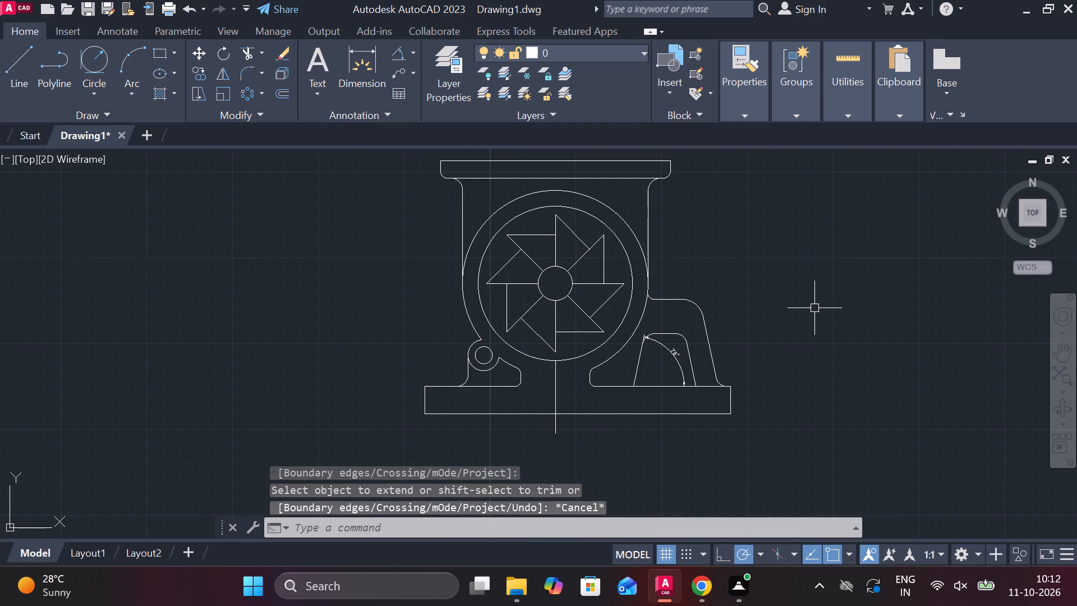
middle_click_drag(767, 254, 798, 313)
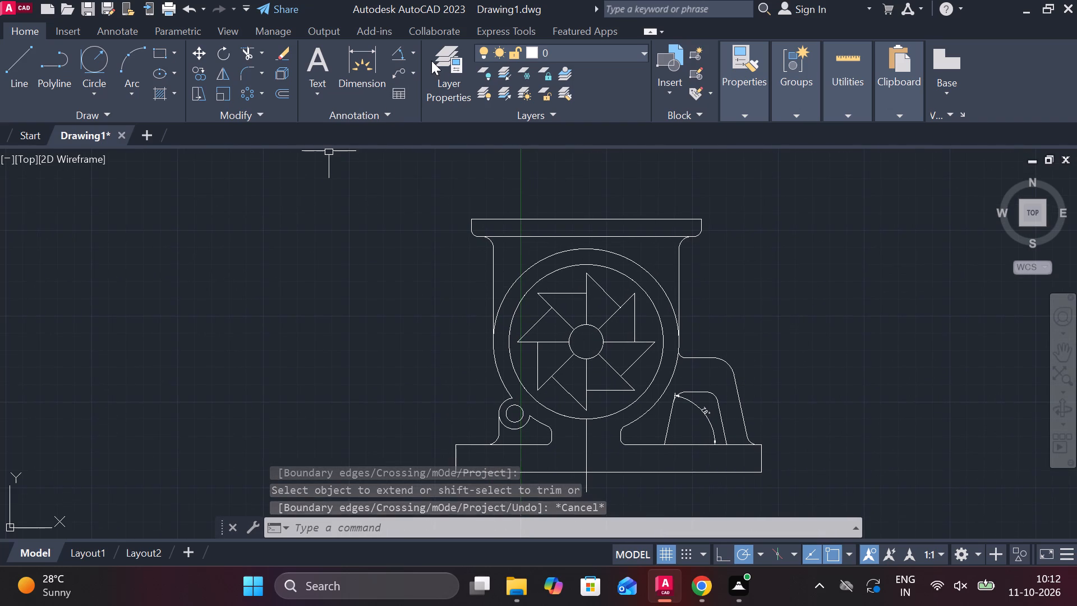
left_click(413, 50)
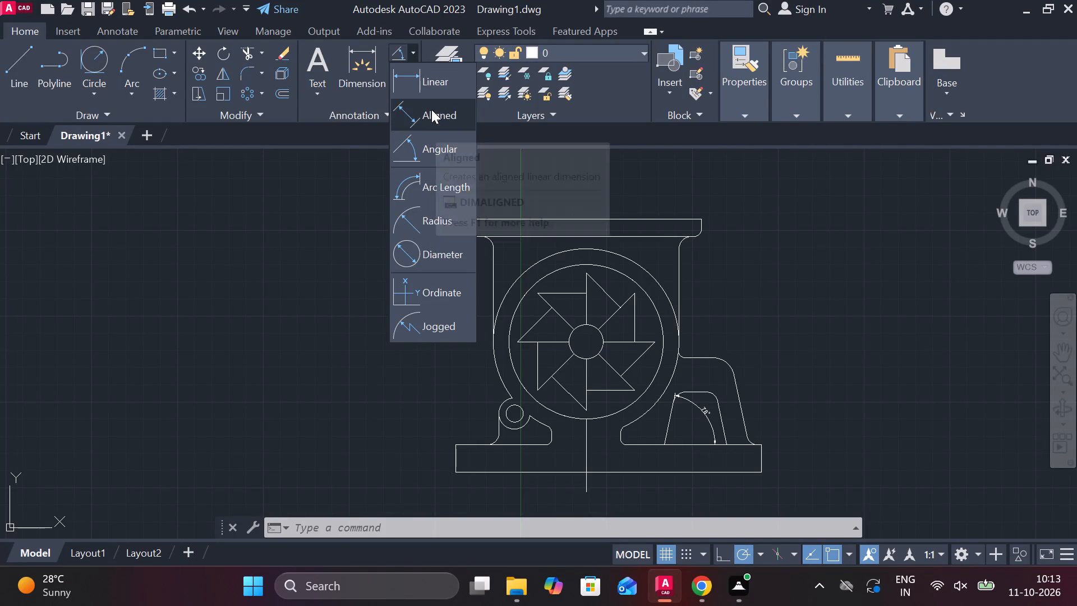
left_click(432, 81)
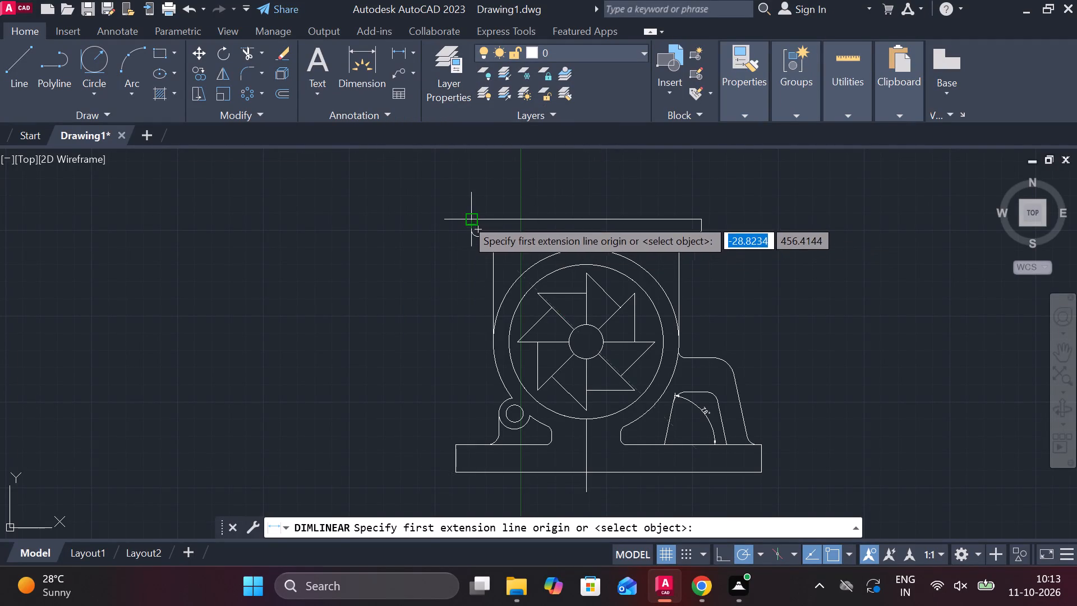
scroll(474, 214, "up", 2)
left_click(462, 223)
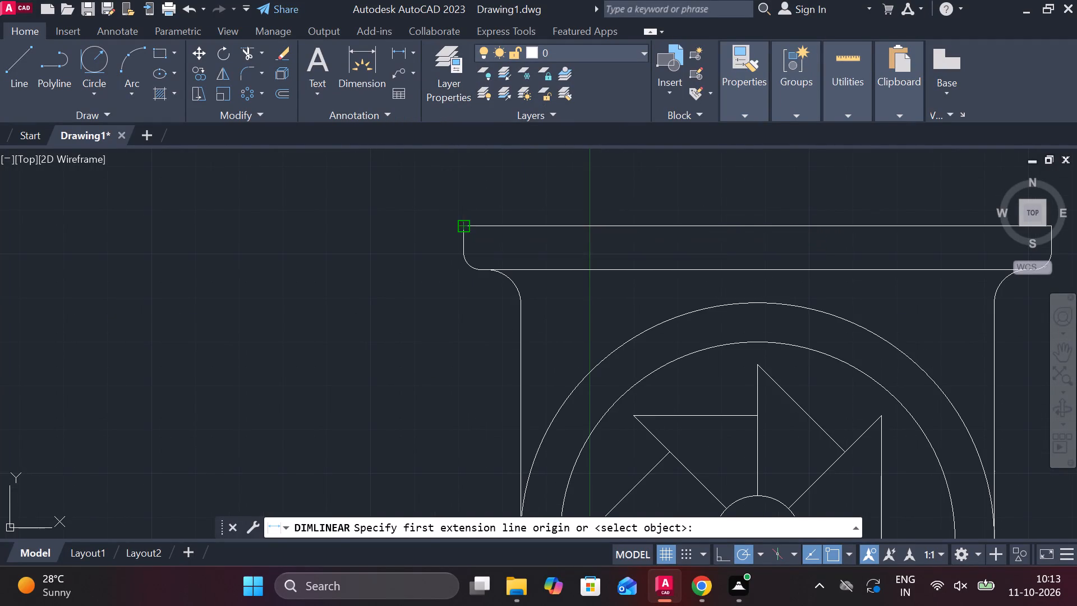
scroll(602, 224, "down", 3)
left_click(717, 223)
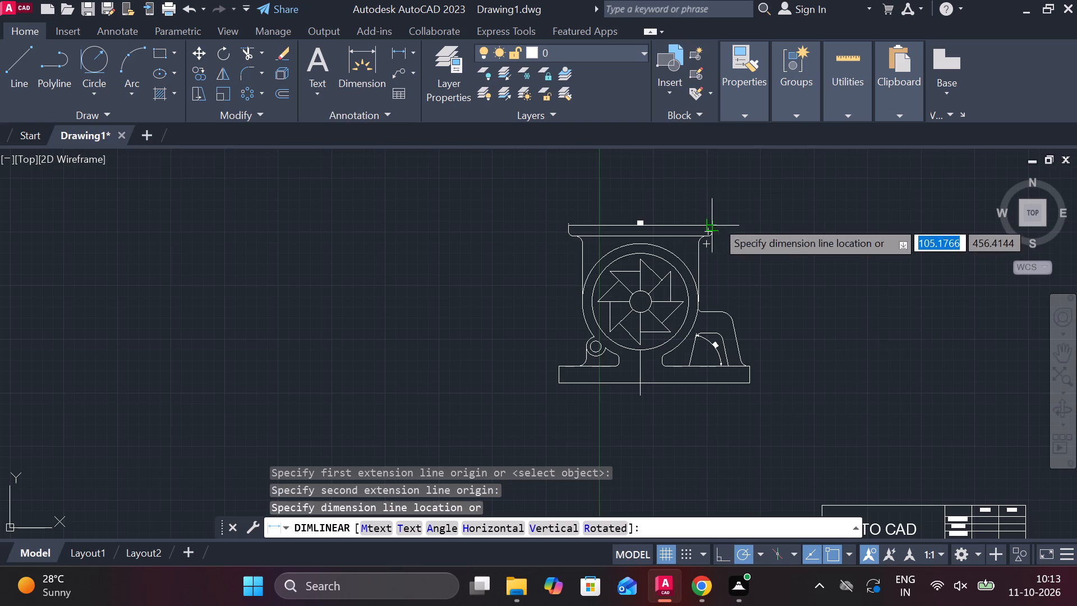
scroll(708, 209, "up", 2)
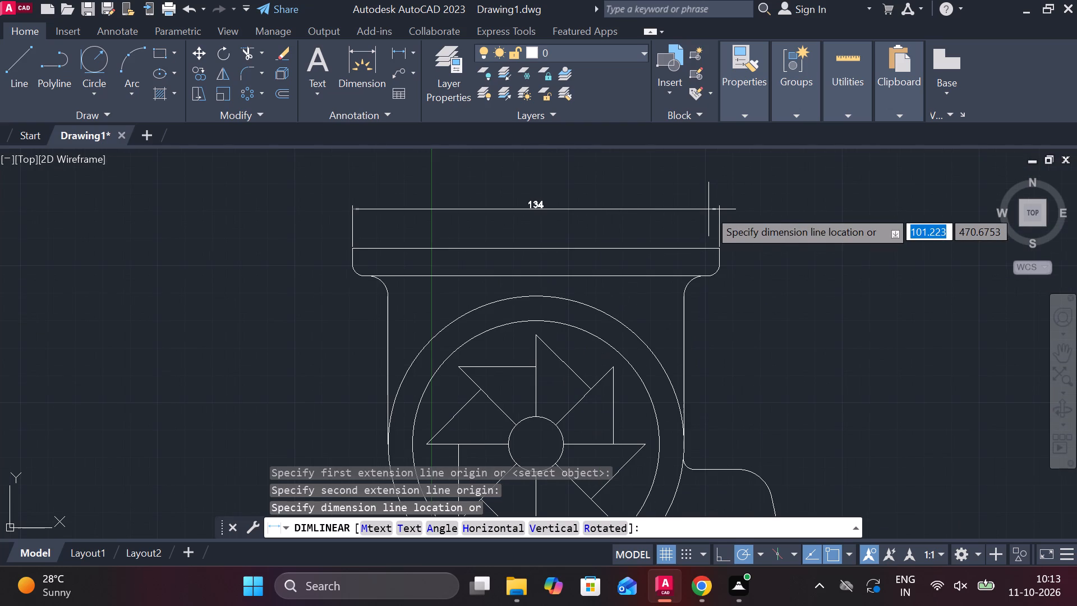
left_click(708, 209)
scroll(784, 272, "down", 1)
key("Escape")
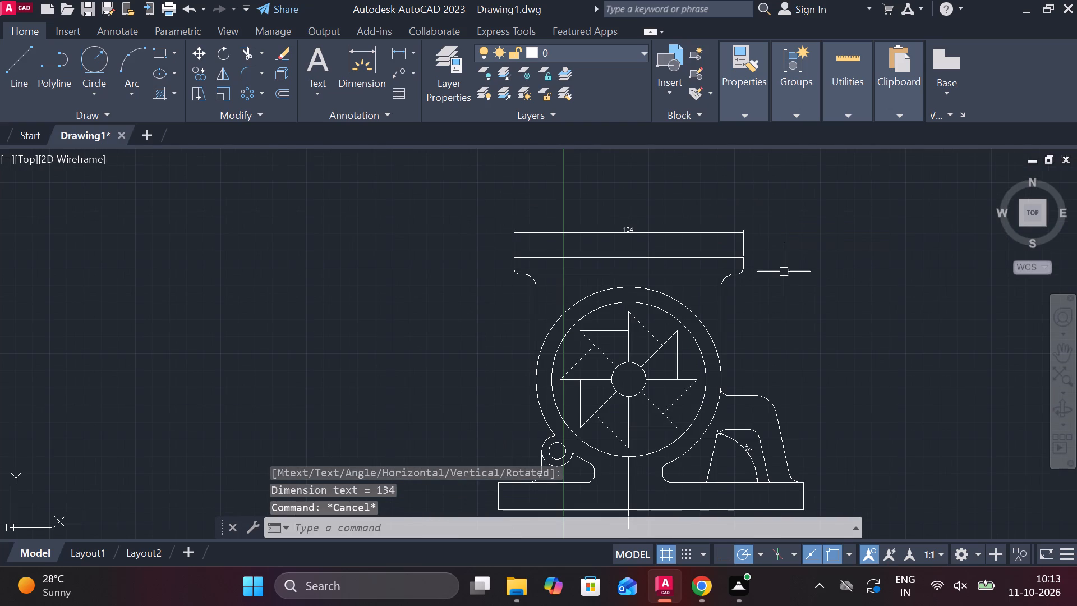
Modify the ISO-25 dimension style with ISO standard text alignment and an arrow size of 4.
type("D")
key("space")
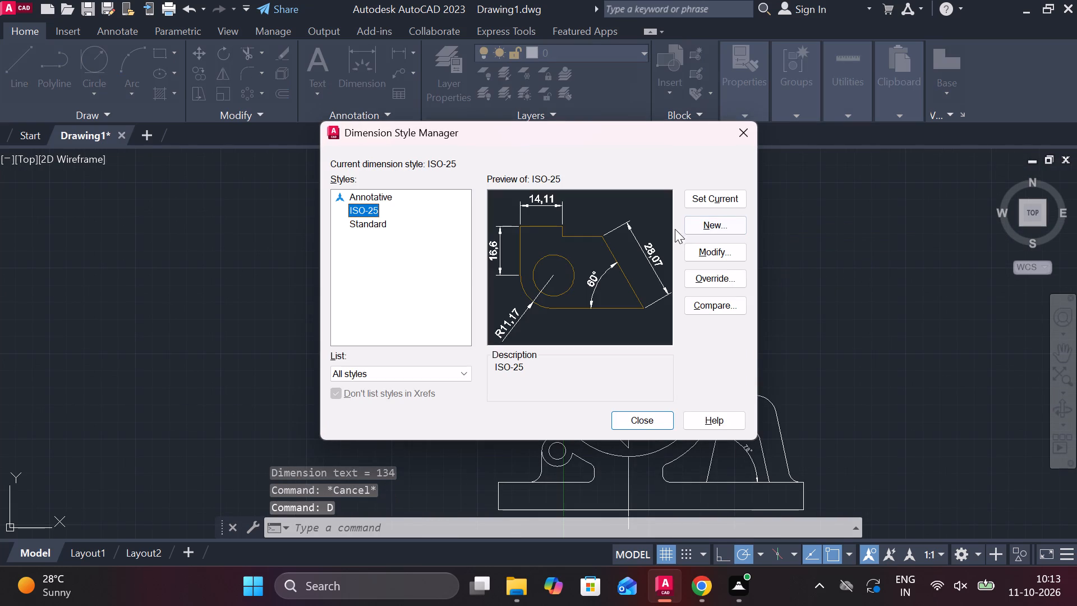
left_click(699, 249)
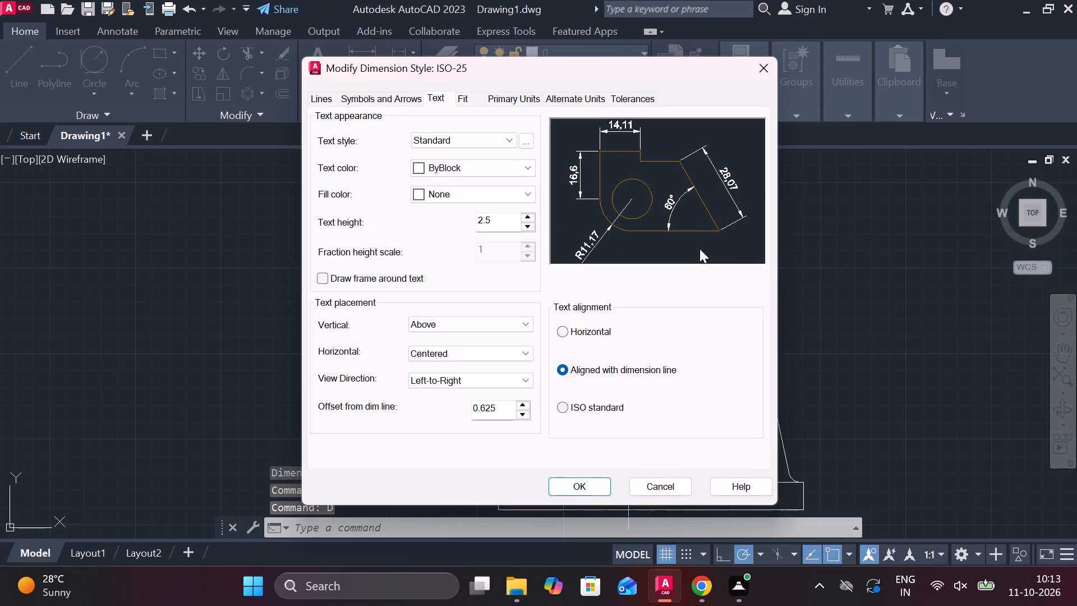
left_click(566, 402)
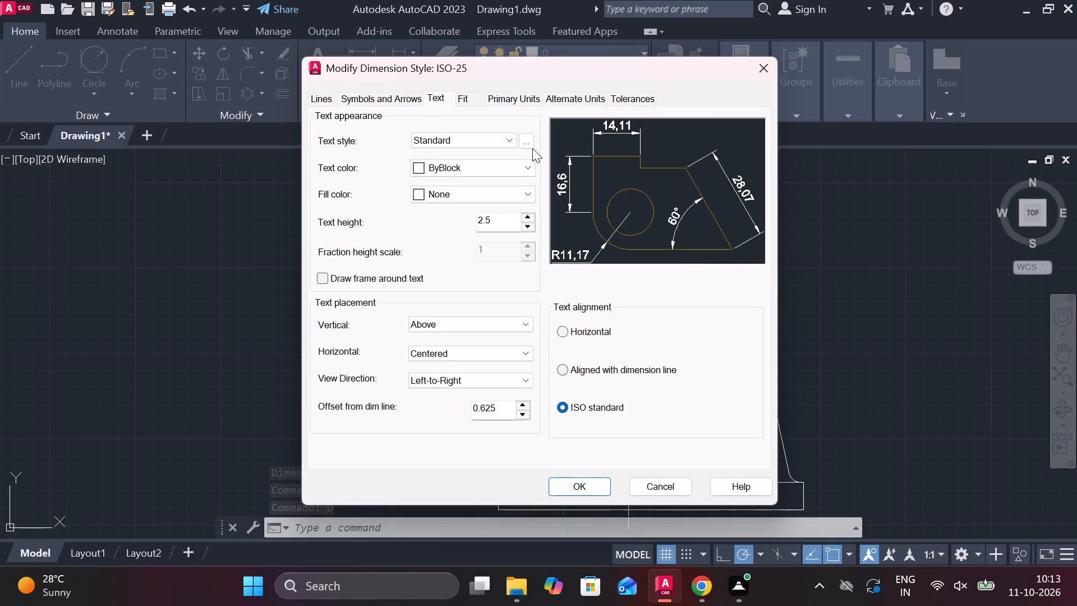
left_click(445, 100)
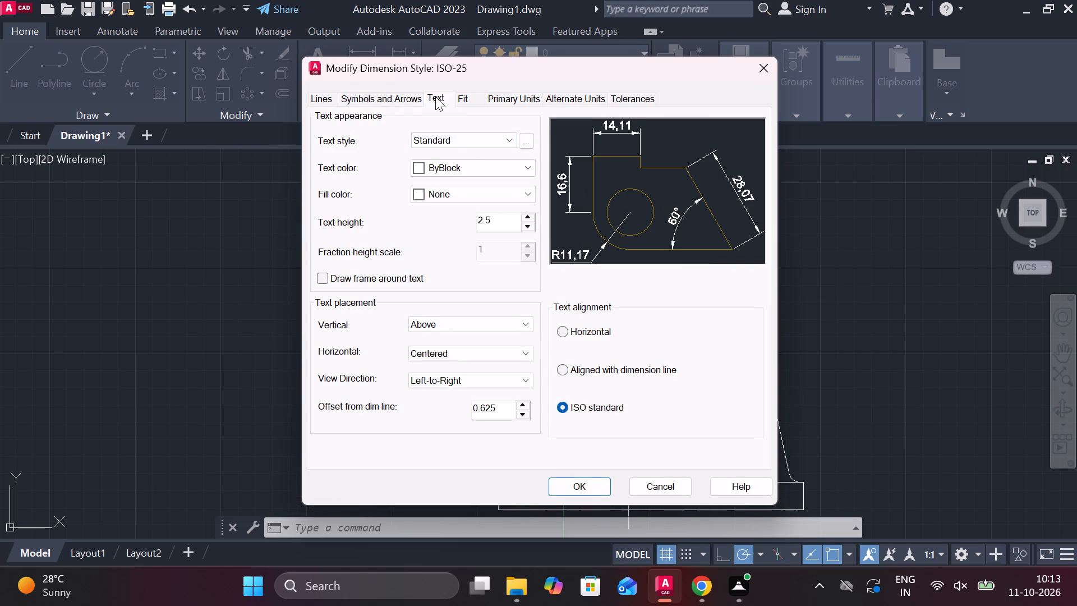
left_click(402, 97)
left_click_drag(349, 270, 297, 273)
left_click(297, 273)
type("4")
key("space")
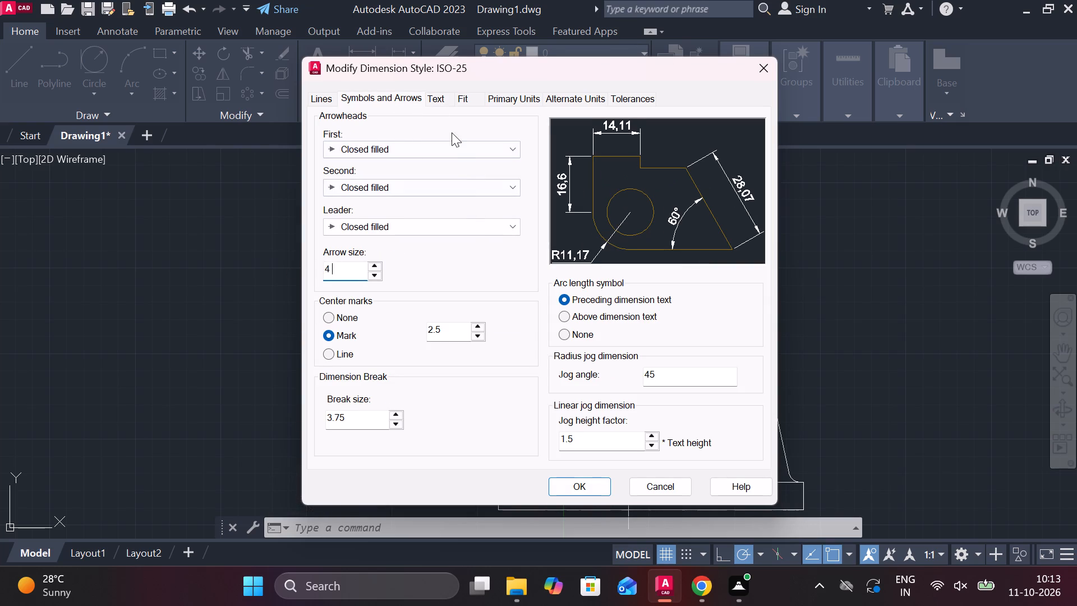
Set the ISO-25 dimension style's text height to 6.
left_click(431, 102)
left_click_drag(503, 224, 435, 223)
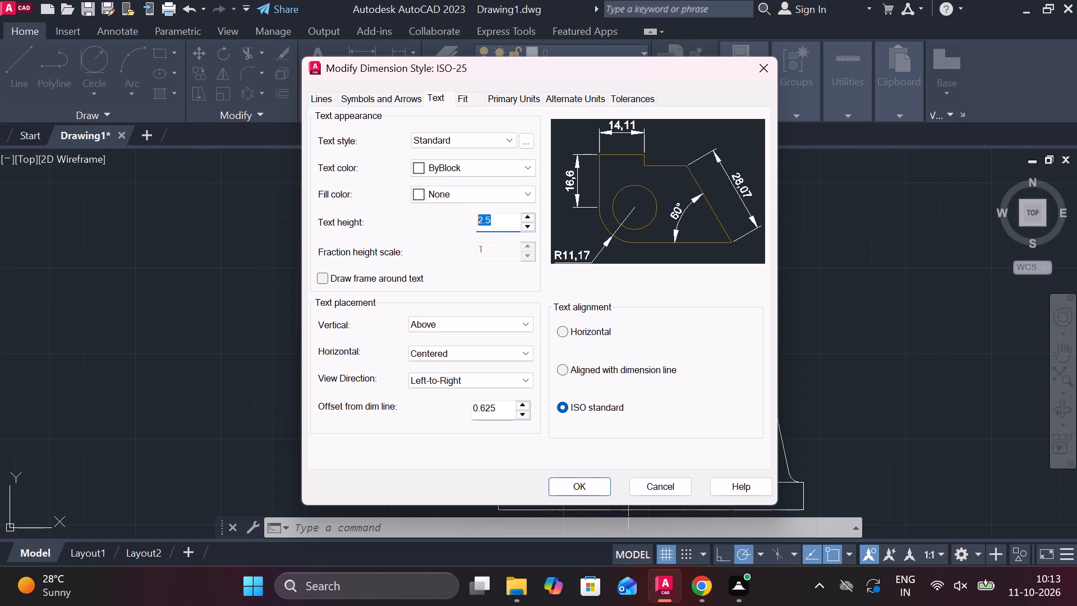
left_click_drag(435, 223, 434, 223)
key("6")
Set the linear dimension precision of the ISO-25 style to 0.0.
left_click(517, 94)
left_click(497, 154)
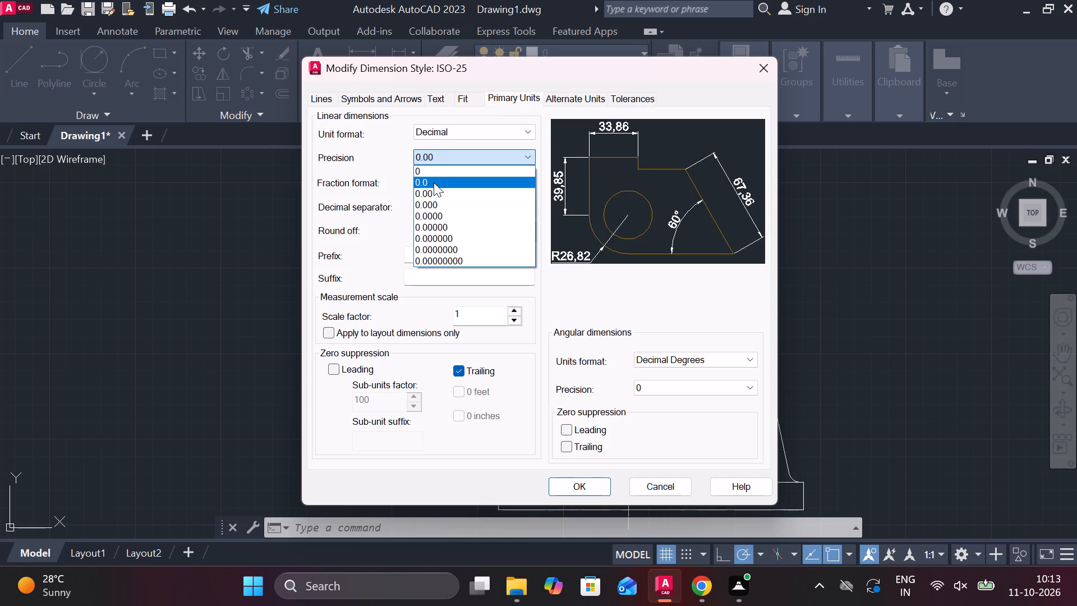
left_click(434, 182)
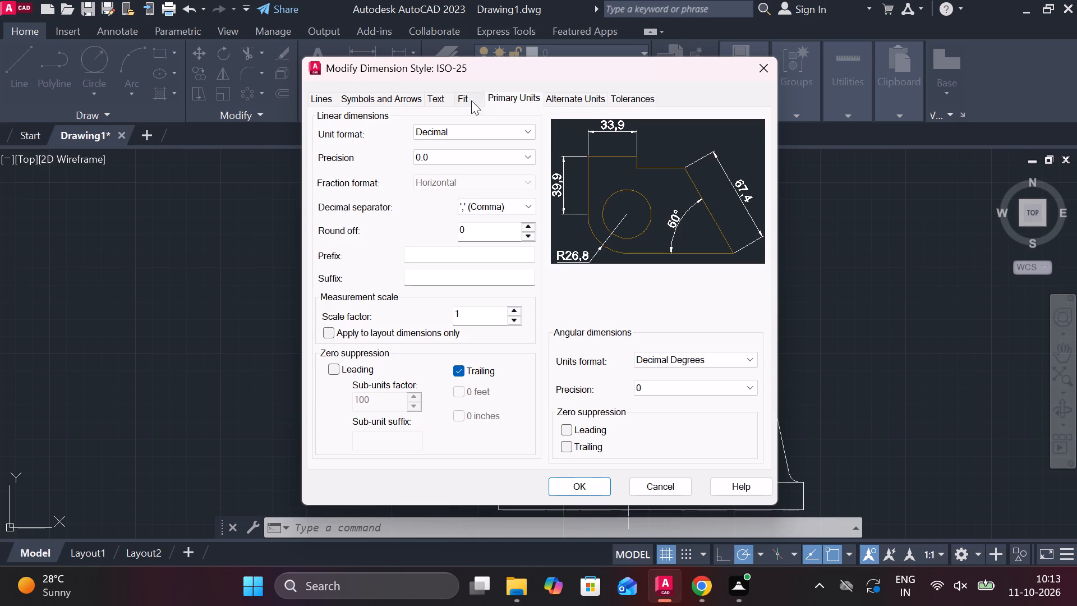
Turn off drawing the dimension line between extension lines and apply ISO-25 as the current style.
left_click(465, 95)
left_click(560, 396)
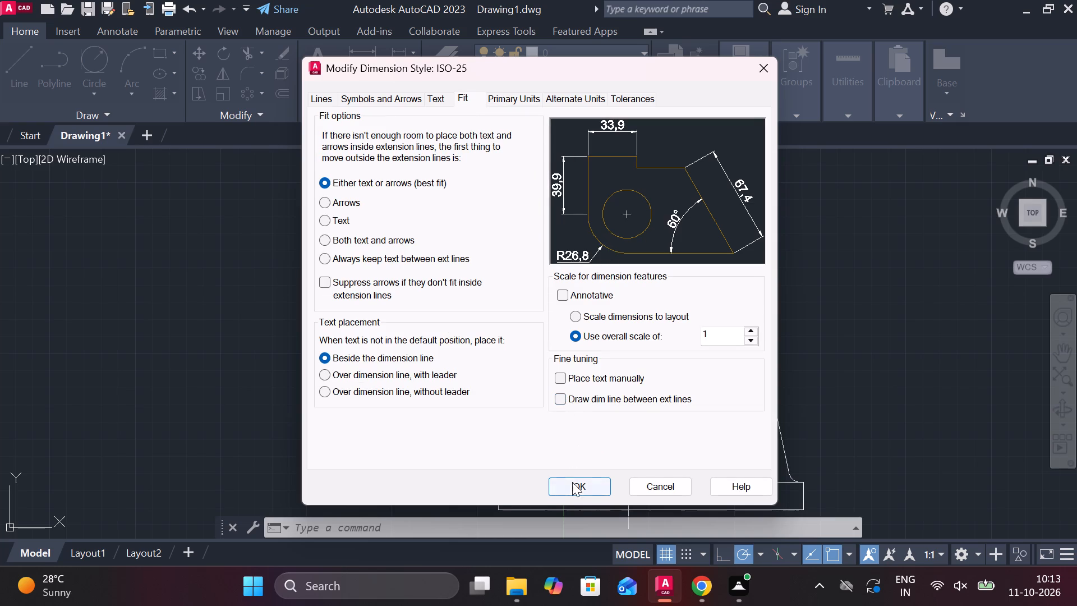
left_click(574, 486)
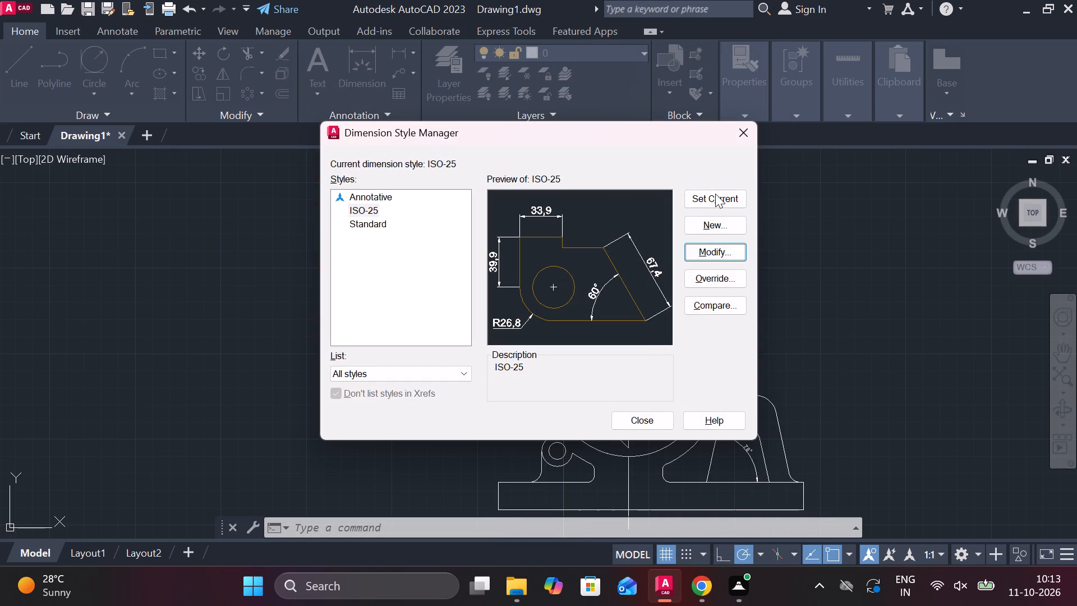
left_click(715, 194)
left_click(642, 417)
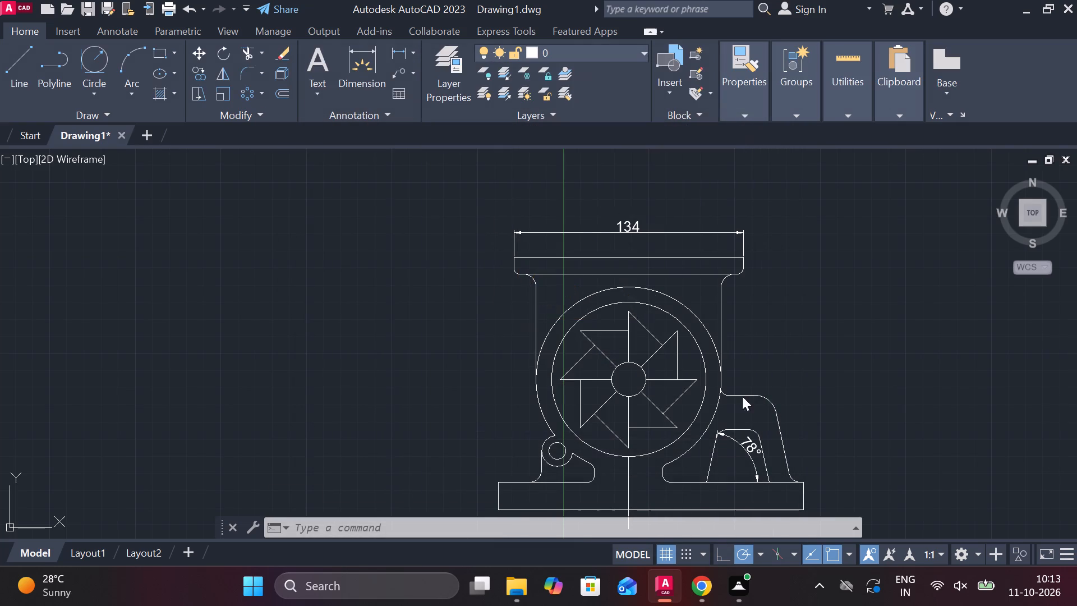
Set the ISO-25 dimension style's text height to 5 and apply it as the current style.
middle_click_drag(757, 388, 743, 361)
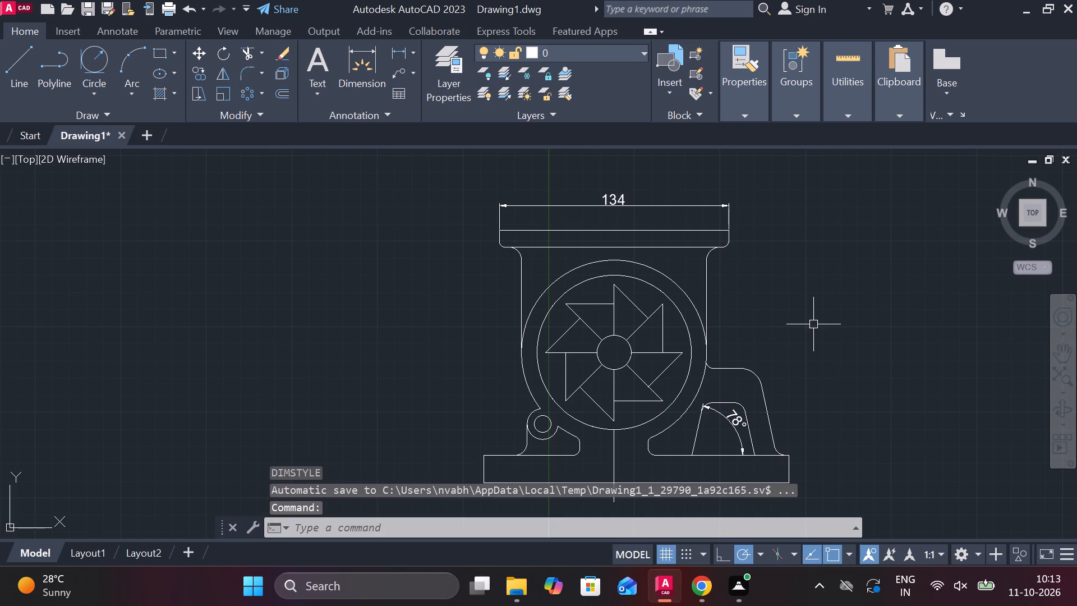
type("D")
key("space")
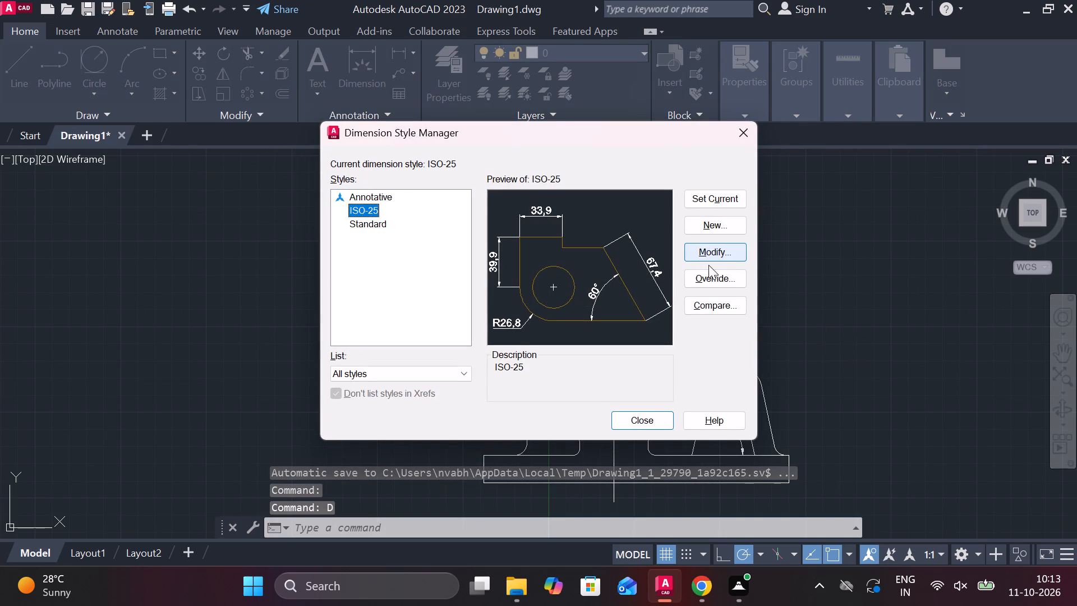
left_click(737, 247)
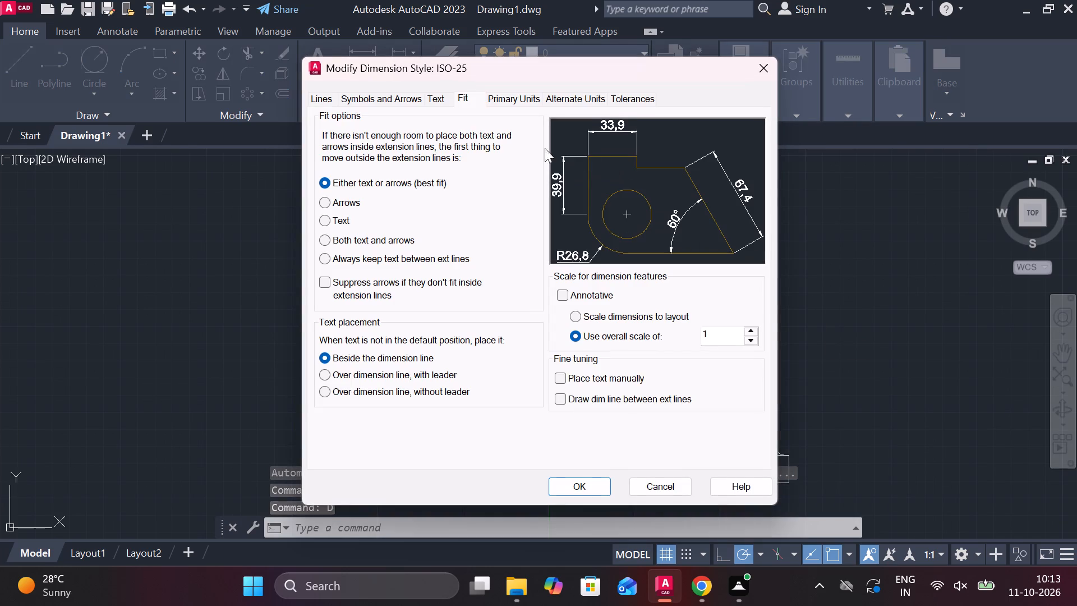
left_click(436, 101)
left_click_drag(491, 221, 470, 222)
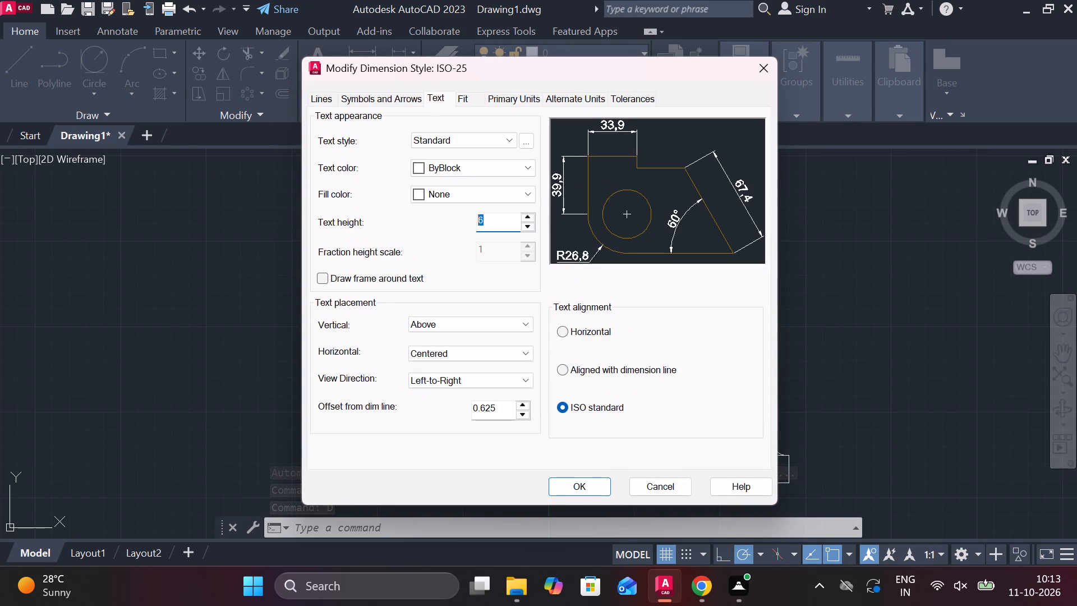
left_click_drag(470, 222, 466, 221)
key("5")
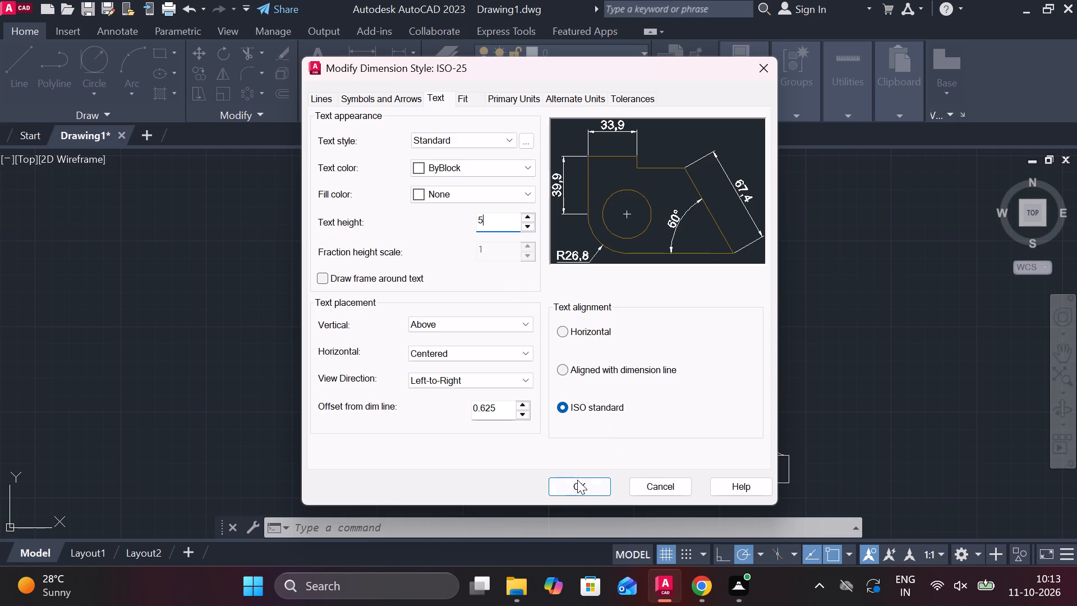
left_click(577, 480)
left_click(707, 200)
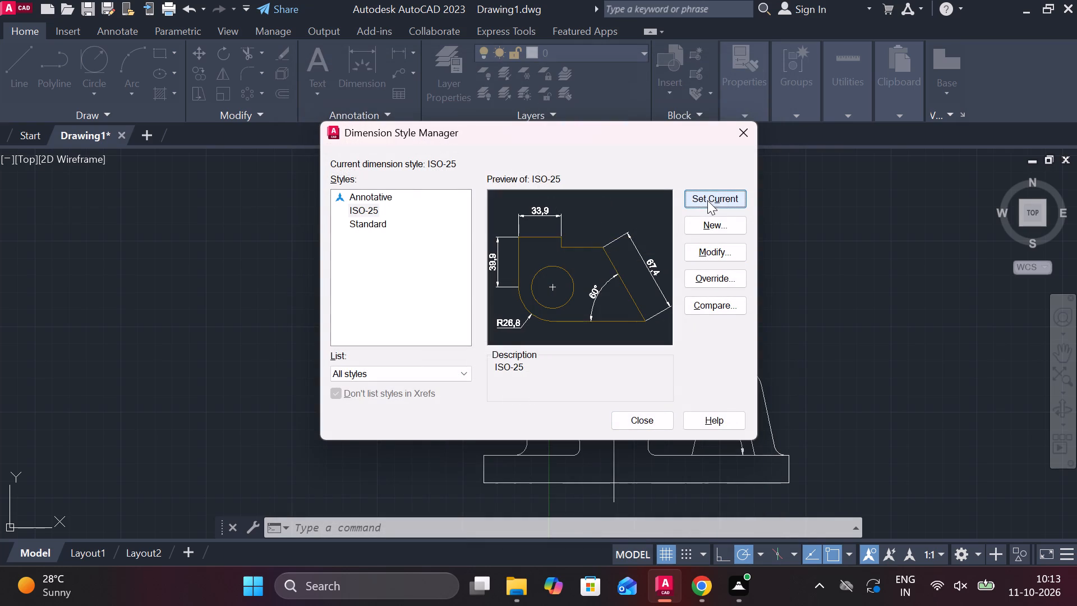
left_click(645, 423)
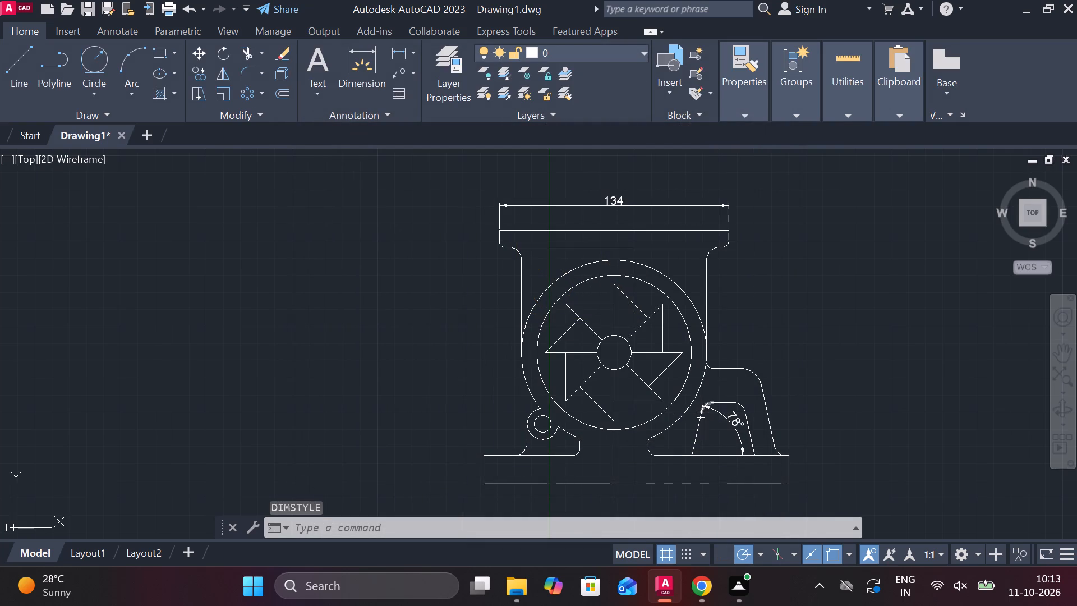
Set the ISO-25 dimension style's text height to 4.5 and apply it as the current style.
scroll(808, 348, "down", 1)
scroll(801, 344, "up", 1)
type("D")
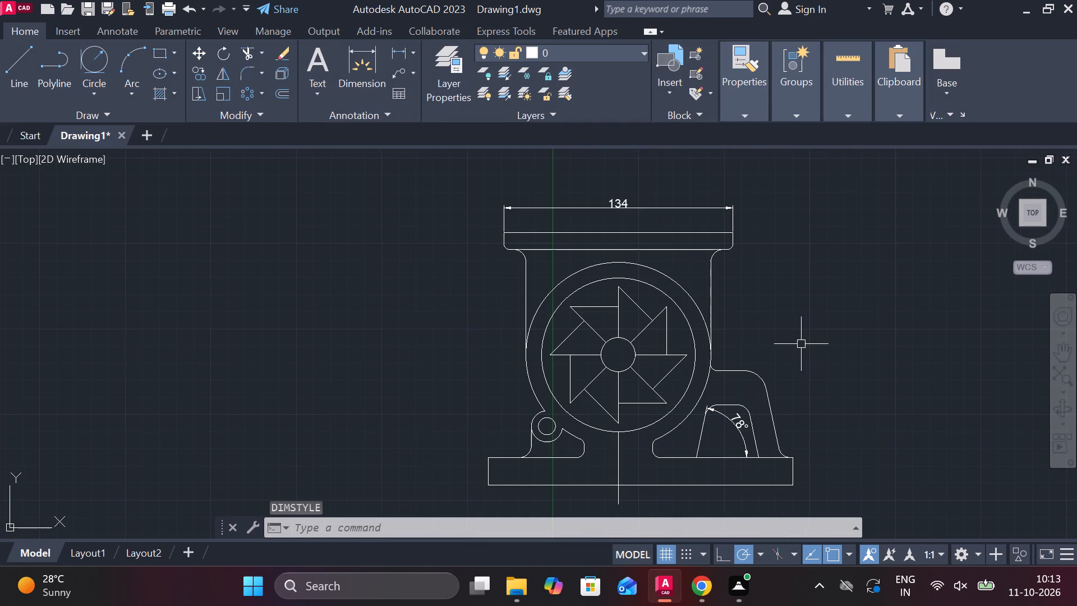
key("space")
left_click(710, 246)
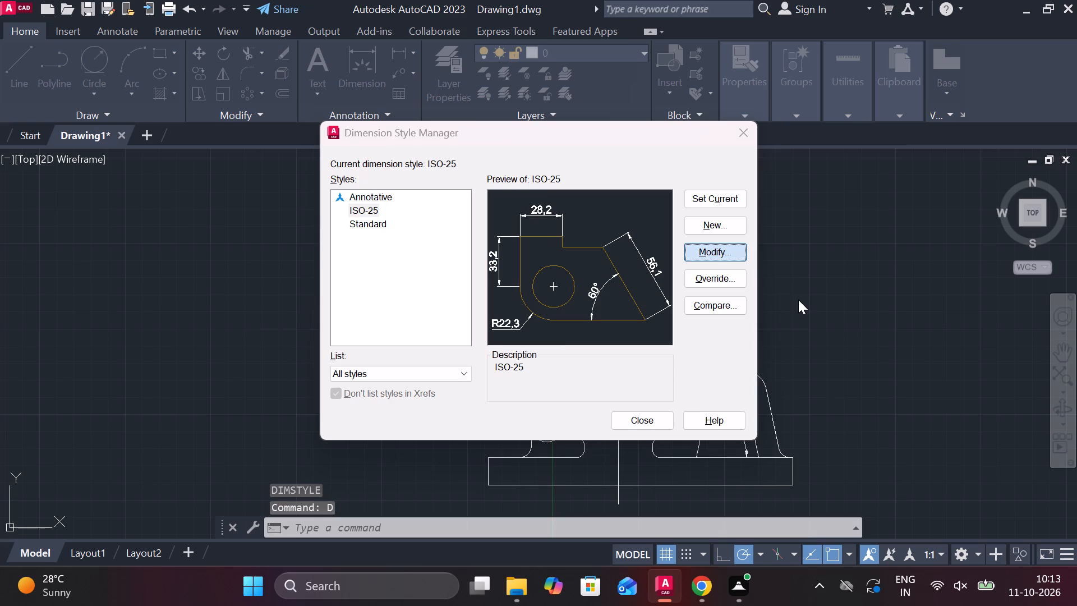
left_click(441, 98)
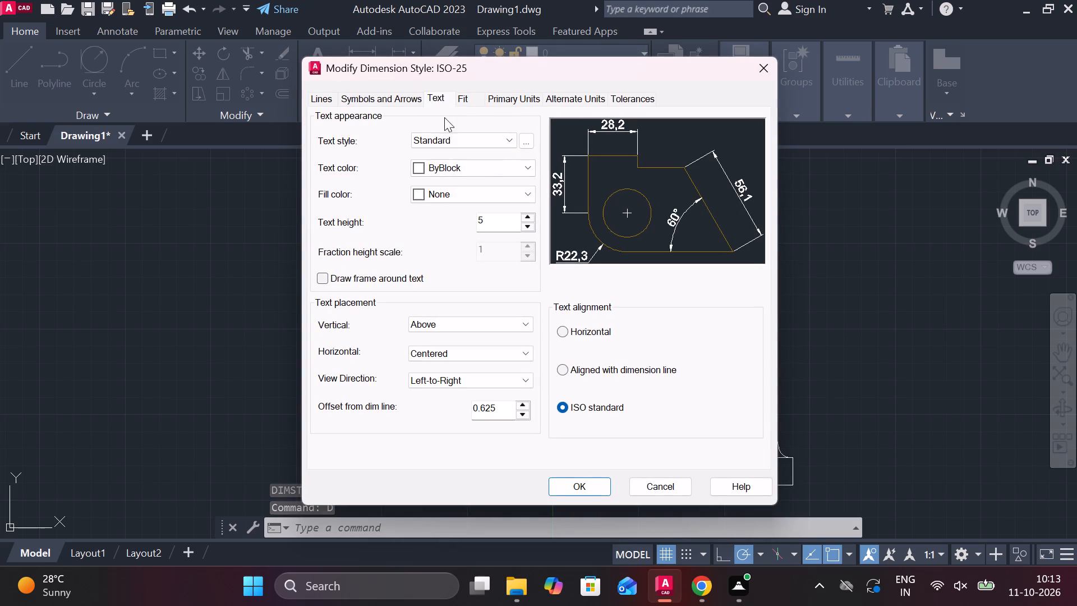
left_click_drag(500, 227, 470, 227)
type("4.5")
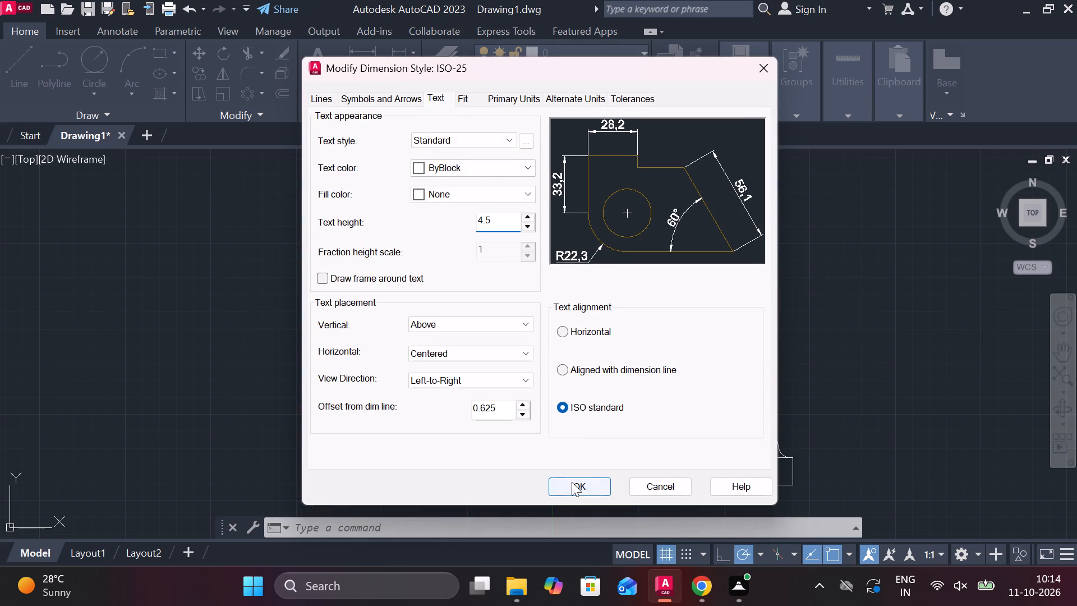
left_click(572, 482)
left_click(708, 193)
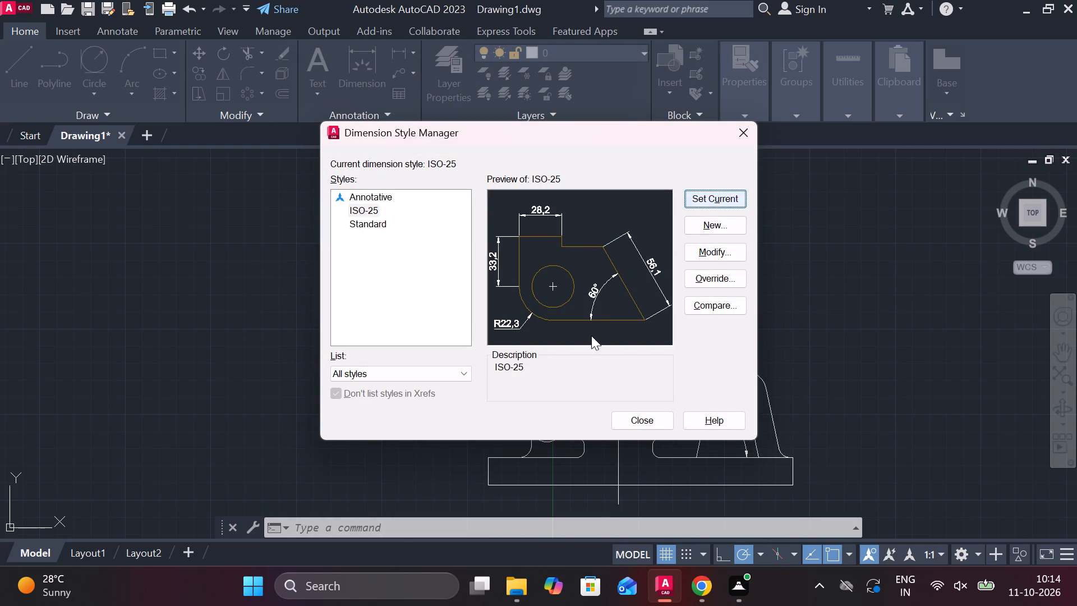
left_click(622, 419)
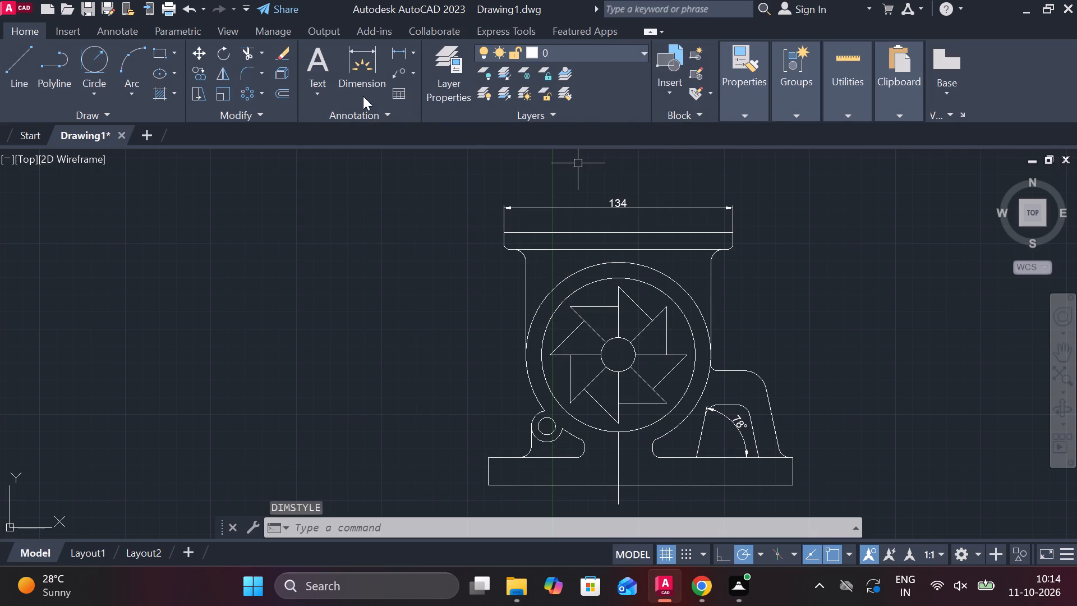
Add a vertical linear dimension for the top flange's thickness, placed outside its left end.
left_click(402, 50)
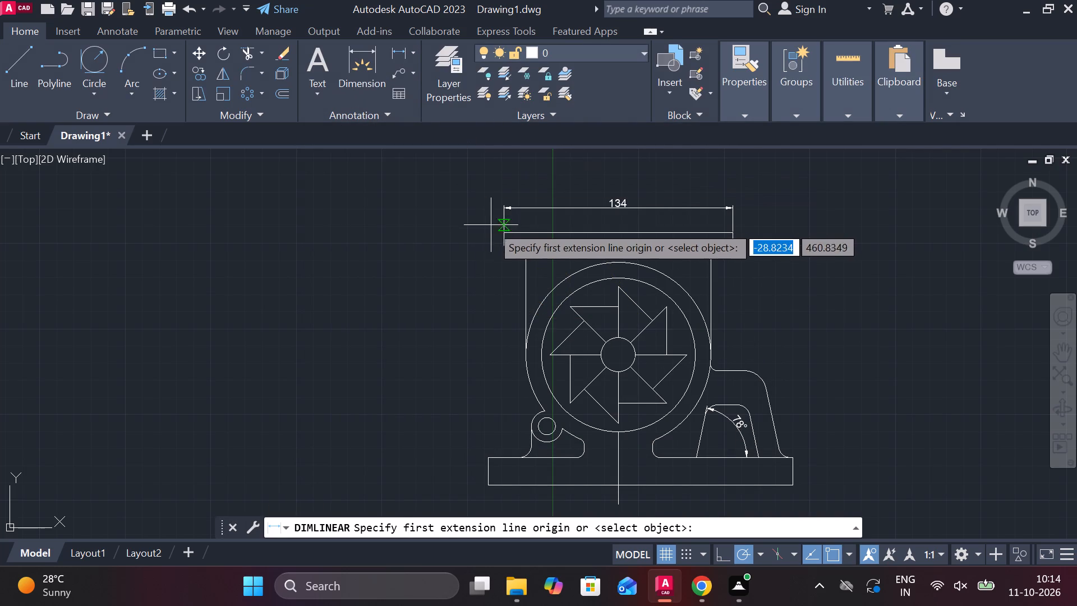
left_click(503, 232)
scroll(503, 247, "up", 3)
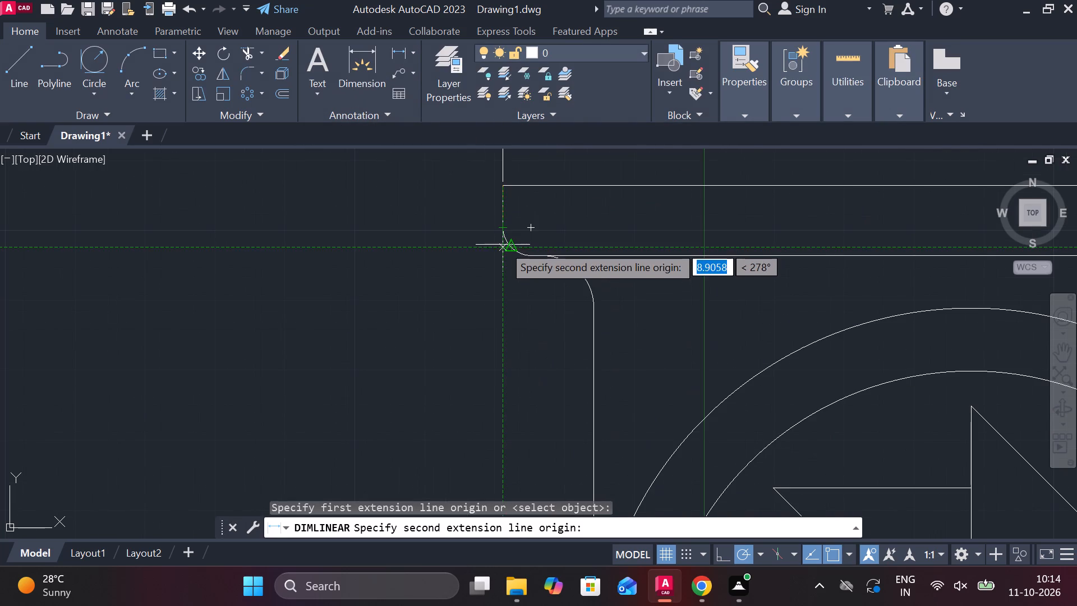
scroll(503, 252, "up", 3)
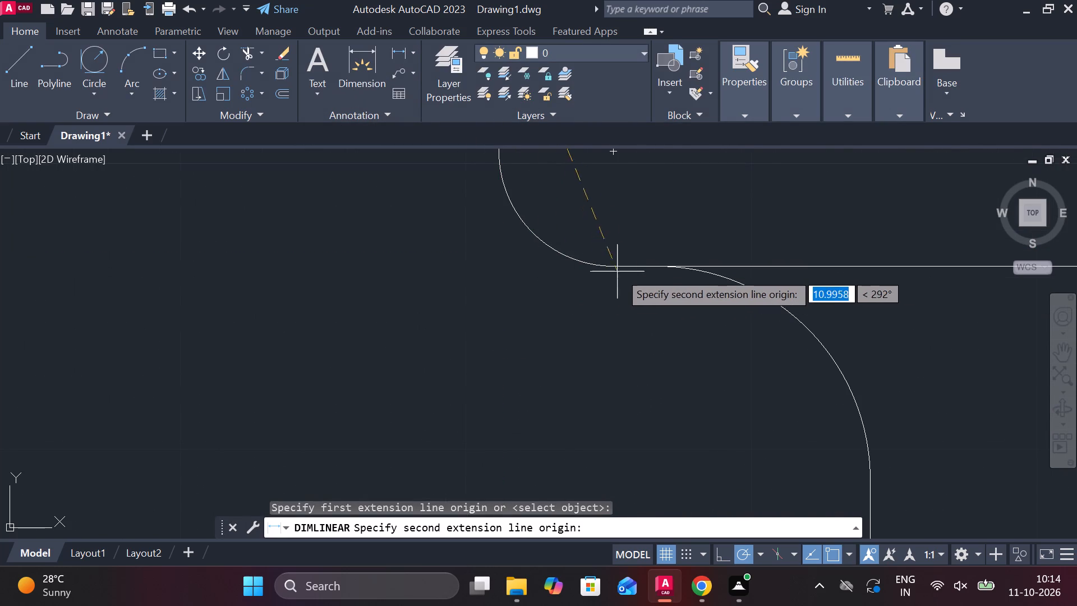
left_click(508, 264)
scroll(441, 261, "down", 3)
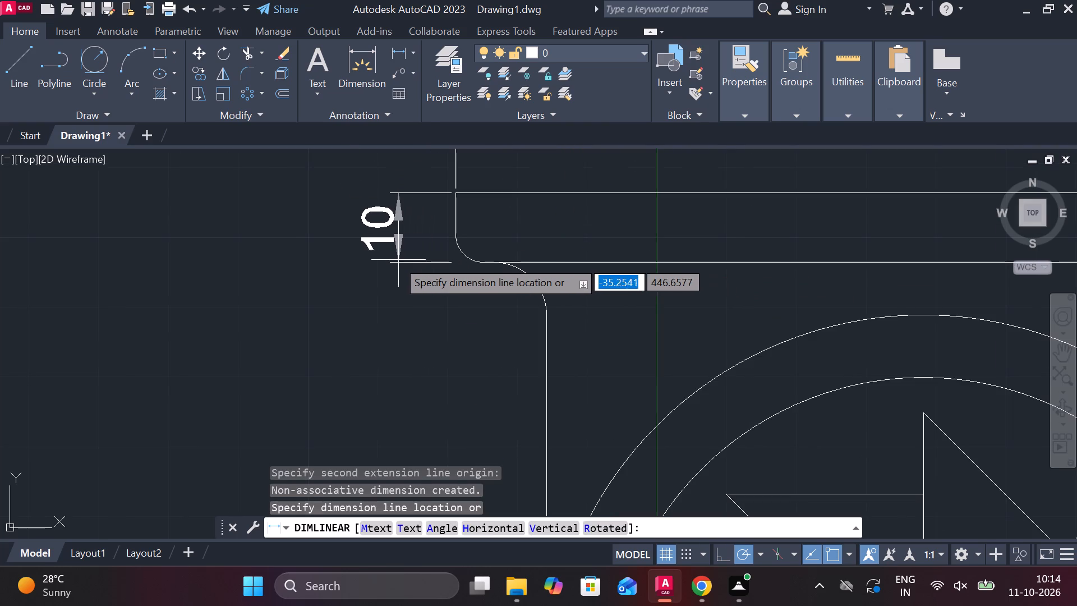
left_click(316, 257)
Add a vertical linear dimension from the flange's underside down to the fan's centre level, in line with the flange thickness dimension.
scroll(338, 285, "down", 2)
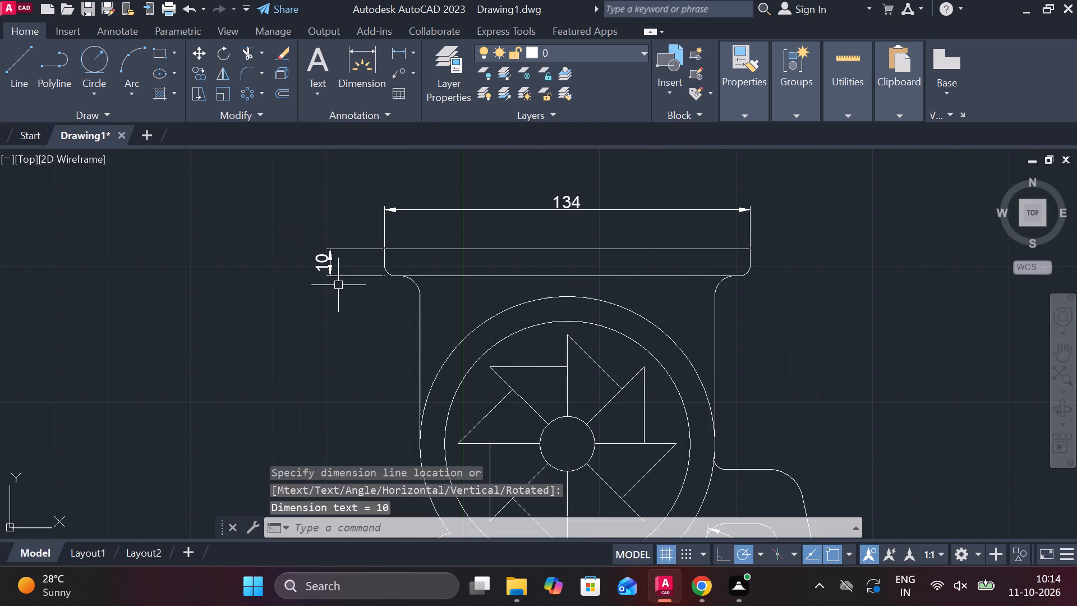
middle_click_drag(393, 330, 398, 330)
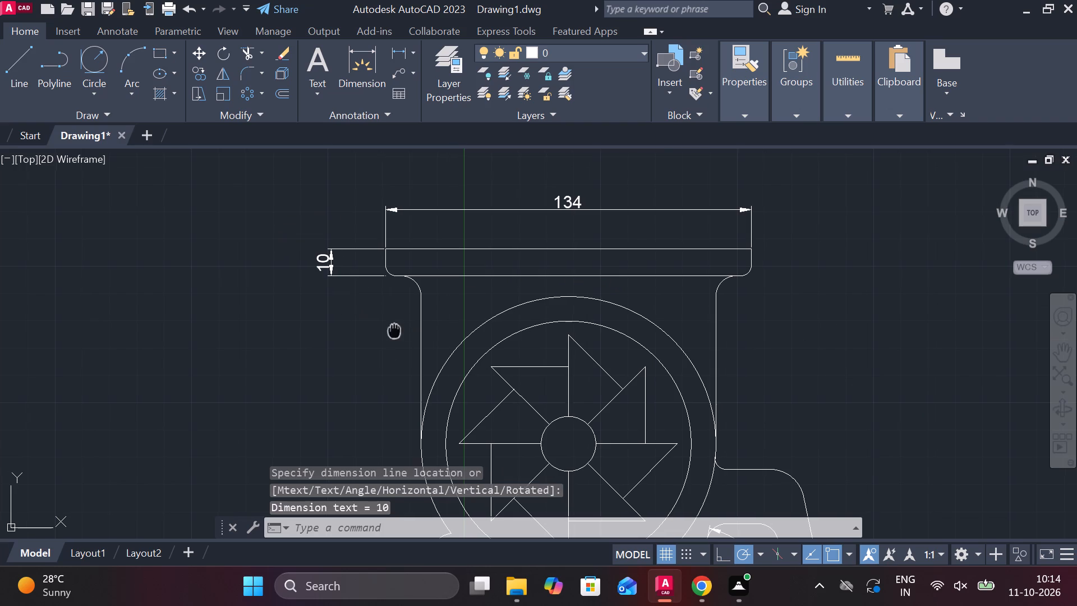
middle_click_drag(398, 330, 425, 288)
key("space")
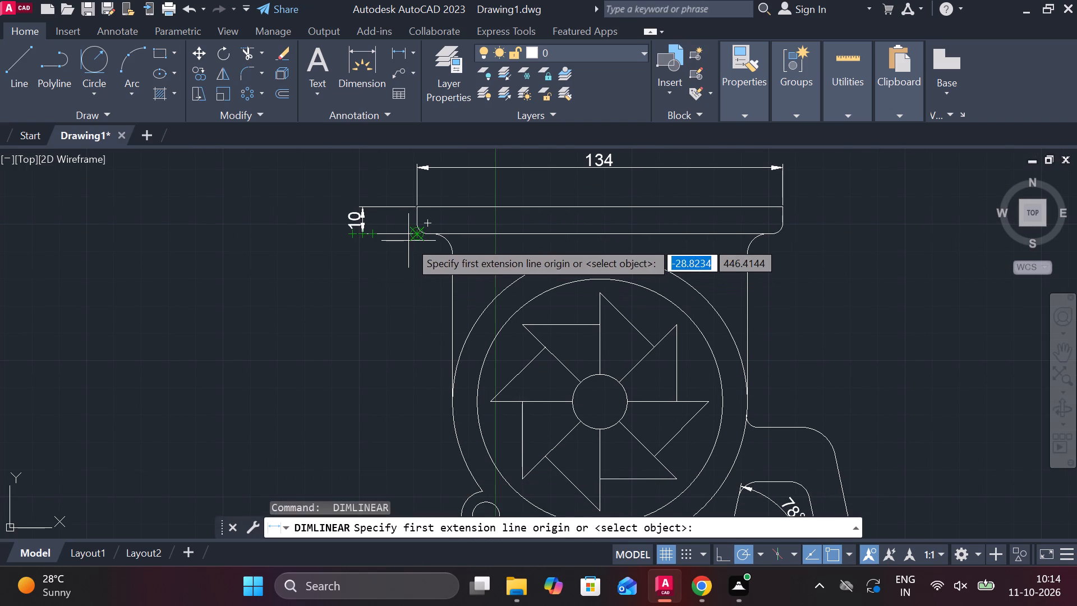
scroll(417, 229, "up", 3)
left_click(461, 254)
scroll(479, 359, "down", 2)
middle_click_drag(466, 369, 480, 290)
scroll(477, 329, "down", 2)
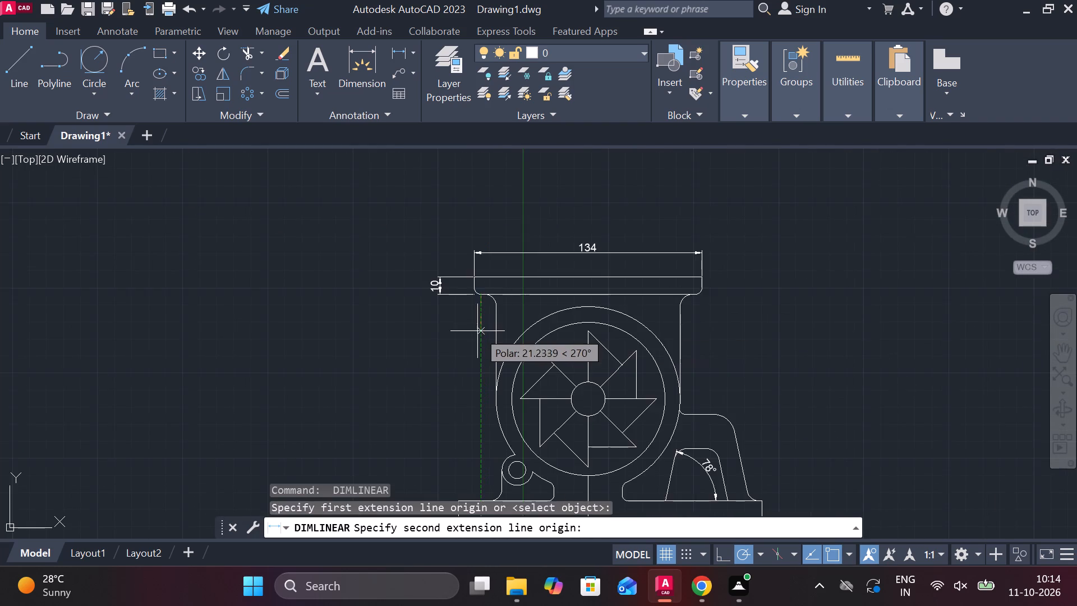
middle_click_drag(480, 332, 488, 273)
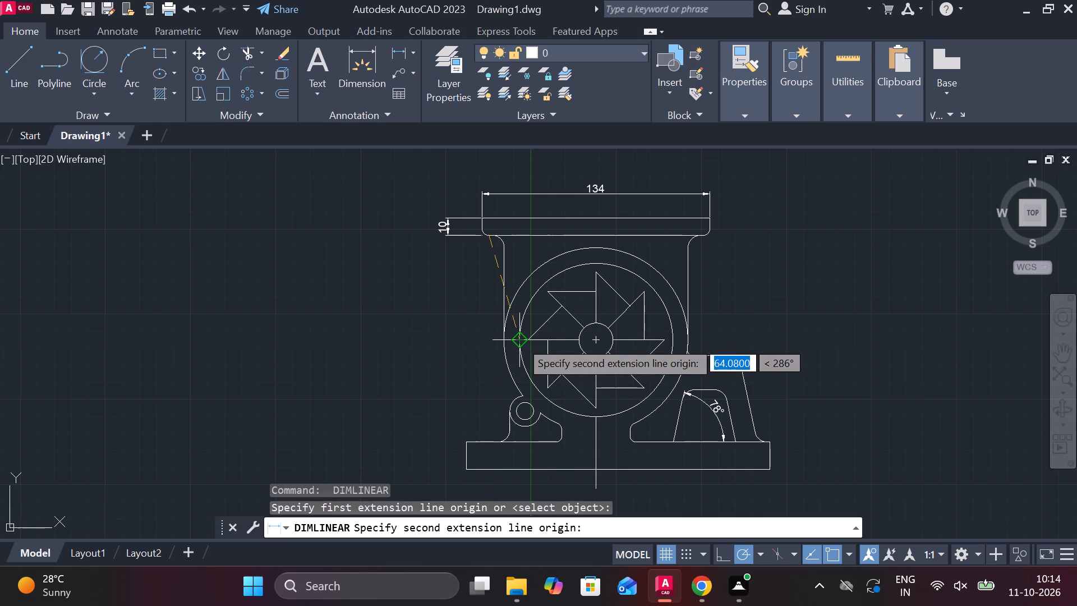
left_click(488, 338)
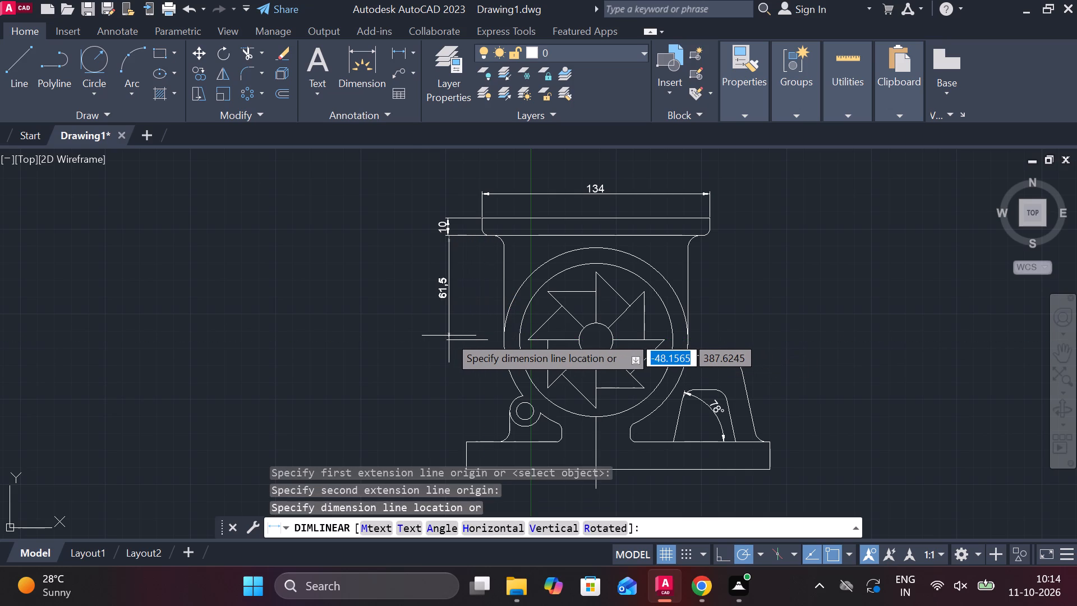
scroll(449, 336, "up", 1)
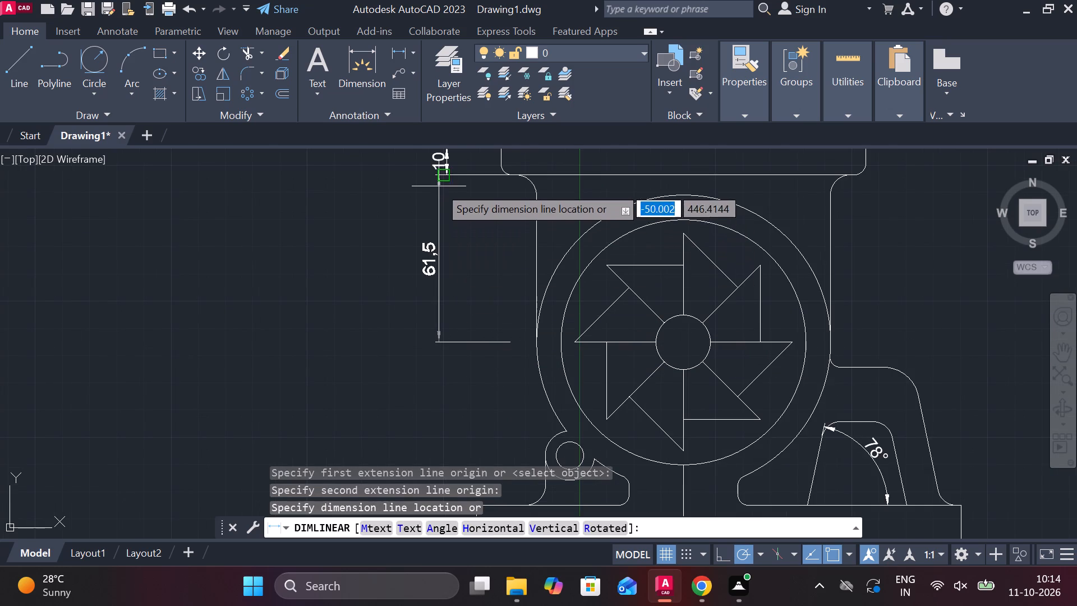
scroll(443, 181, "up", 3)
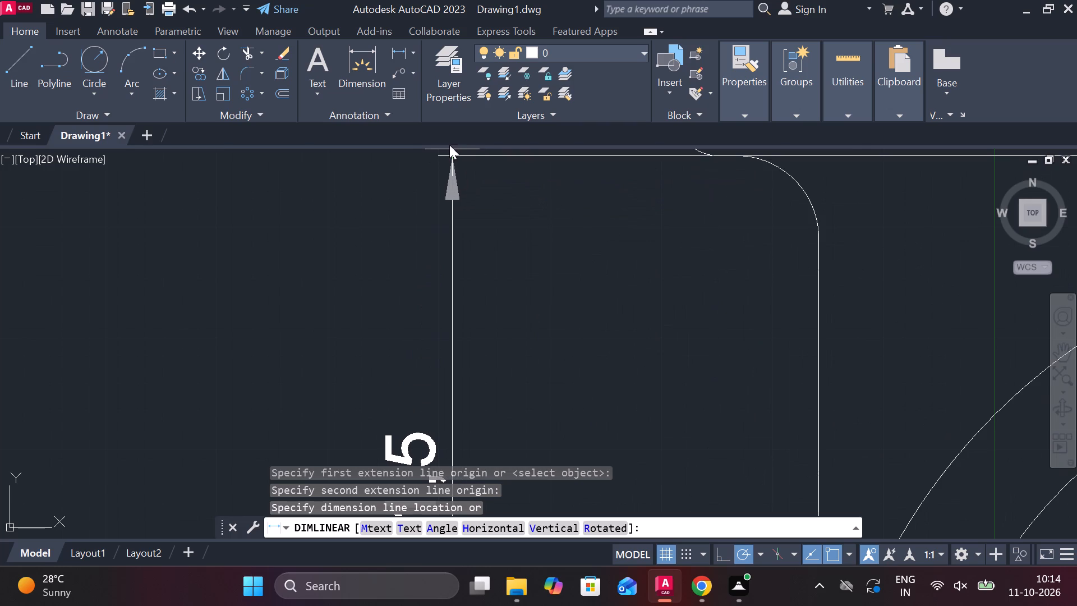
scroll(450, 149, "up", 2)
middle_click_drag(450, 149, 454, 207)
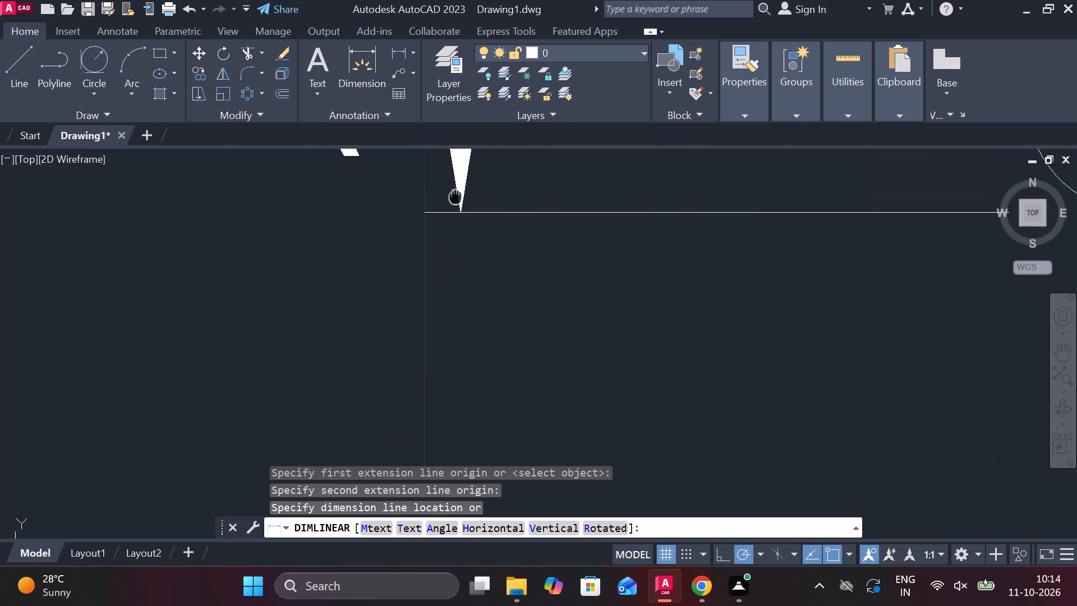
middle_click_drag(454, 207, 454, 208)
left_click(460, 224)
Add a vertical linear dimension from the base's top edge up to the fan's centre level, continuing the dimension line above it.
scroll(510, 236, "down", 3)
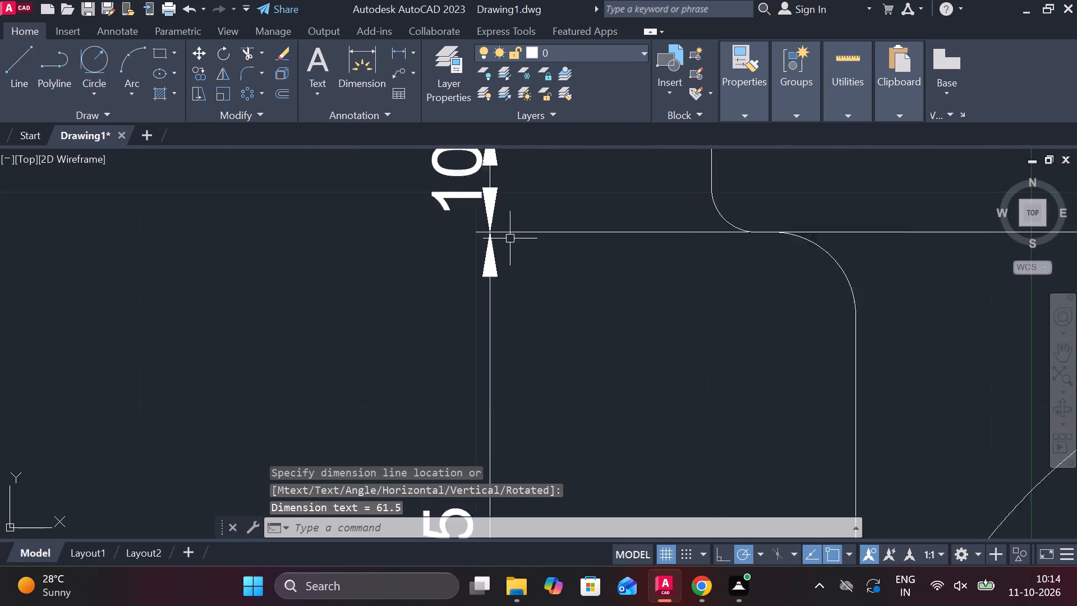
scroll(558, 315, "down", 2)
middle_click_drag(569, 327, 519, 241)
middle_click_drag(512, 302, 478, 218)
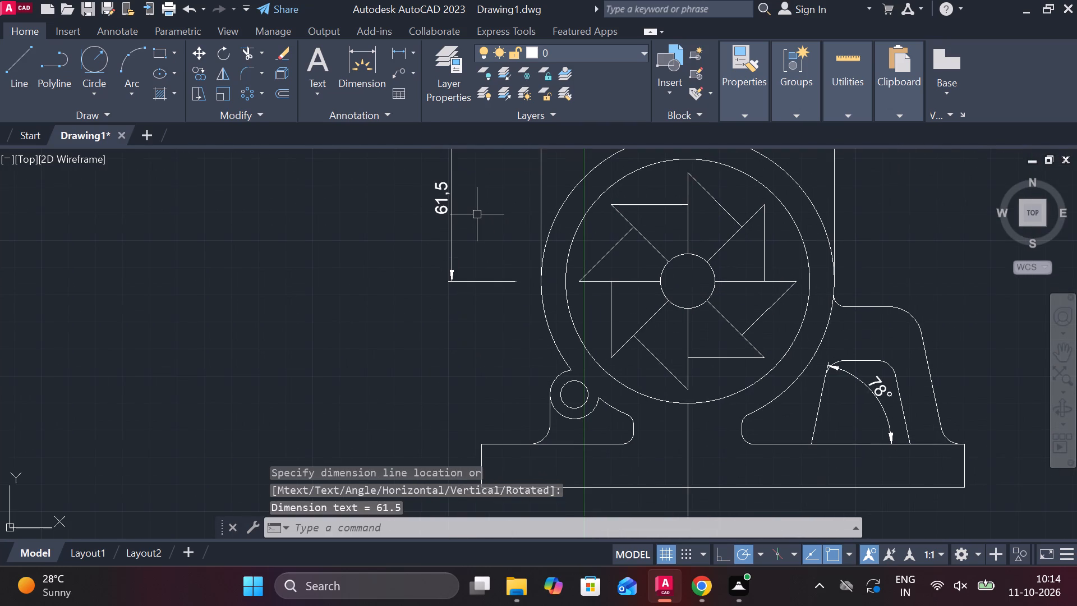
key("space")
middle_click_drag(500, 334, 509, 276)
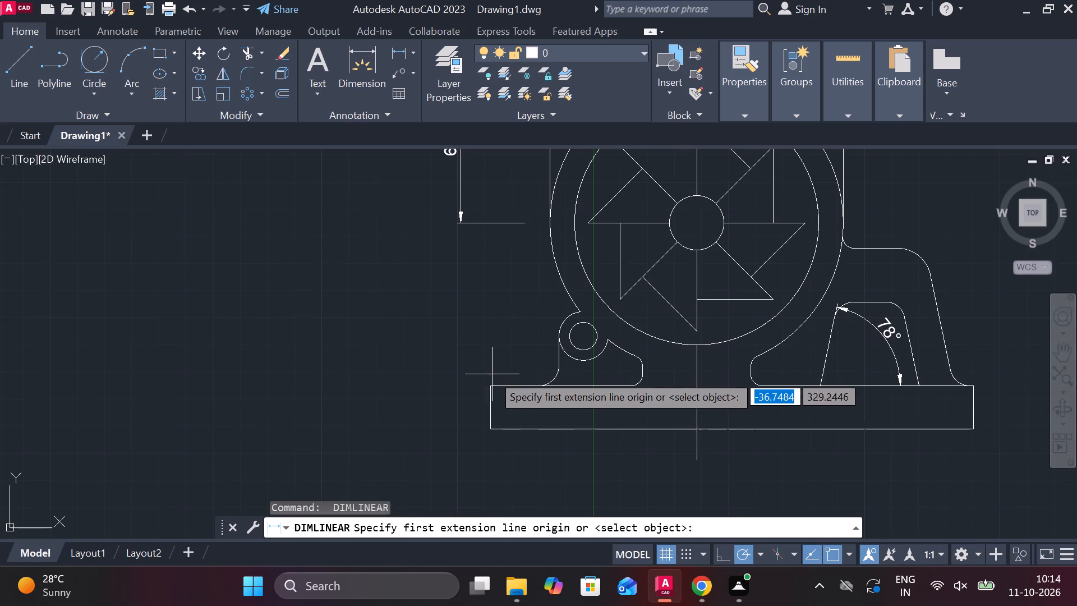
left_click(491, 381)
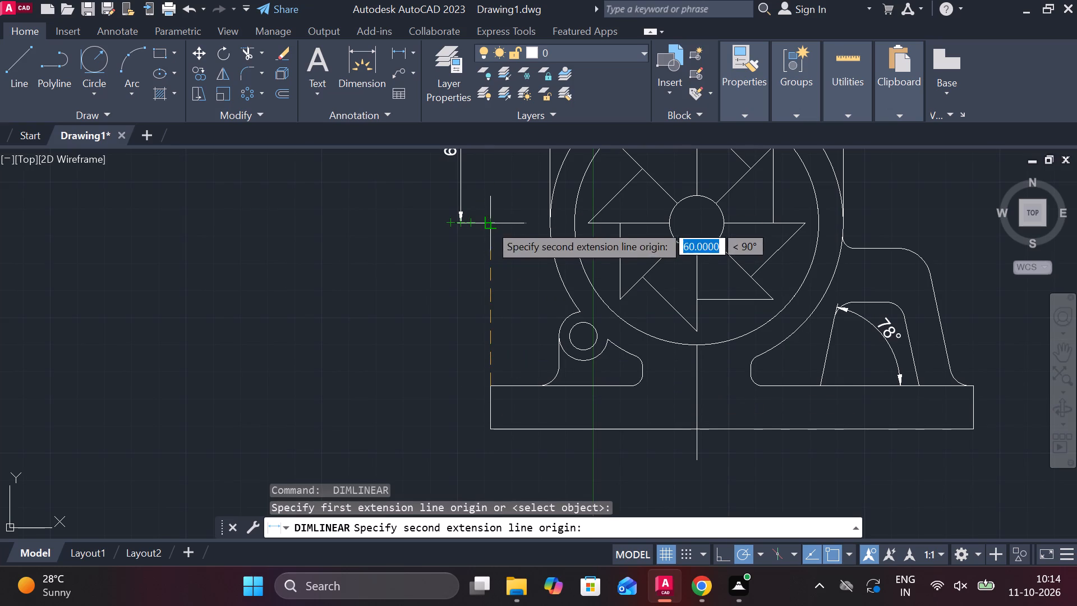
left_click(489, 224)
left_click(459, 217)
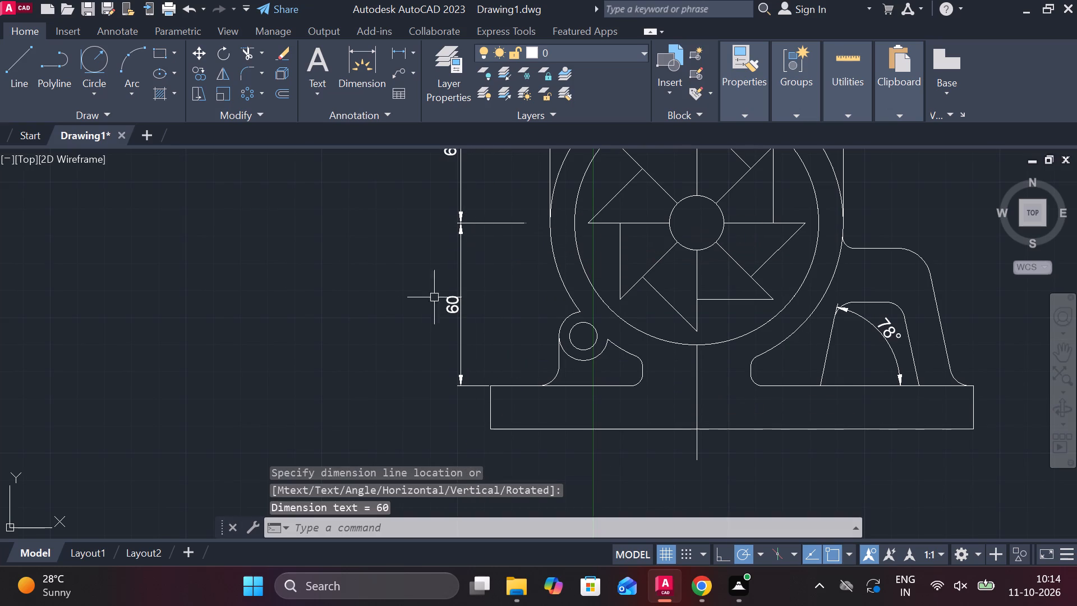
Add a vertical linear dimension for the base's thickness, placed outside its left end.
key("space")
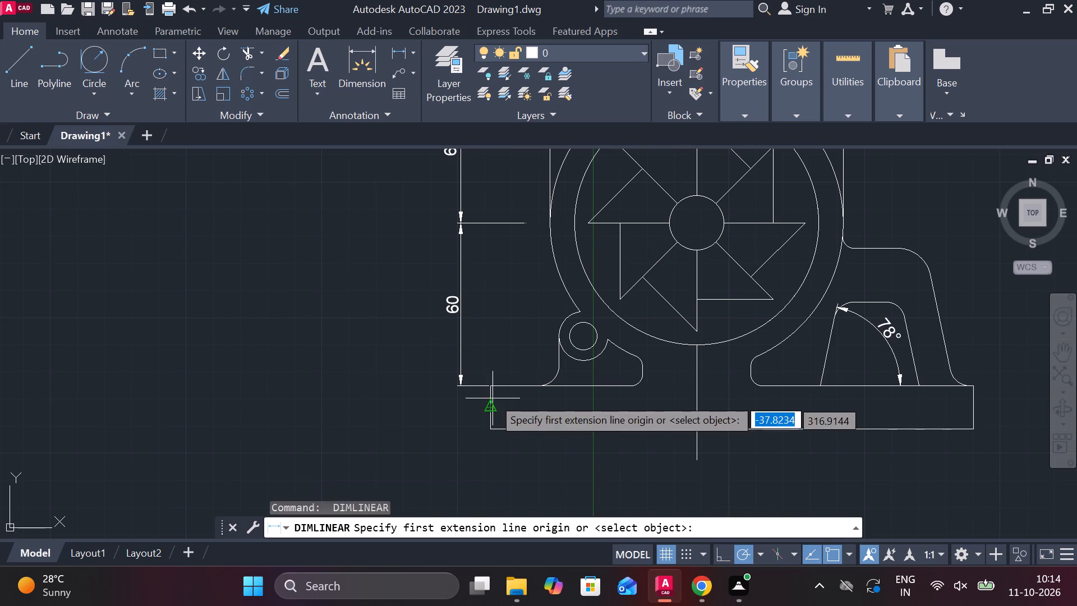
left_click(493, 388)
left_click(493, 431)
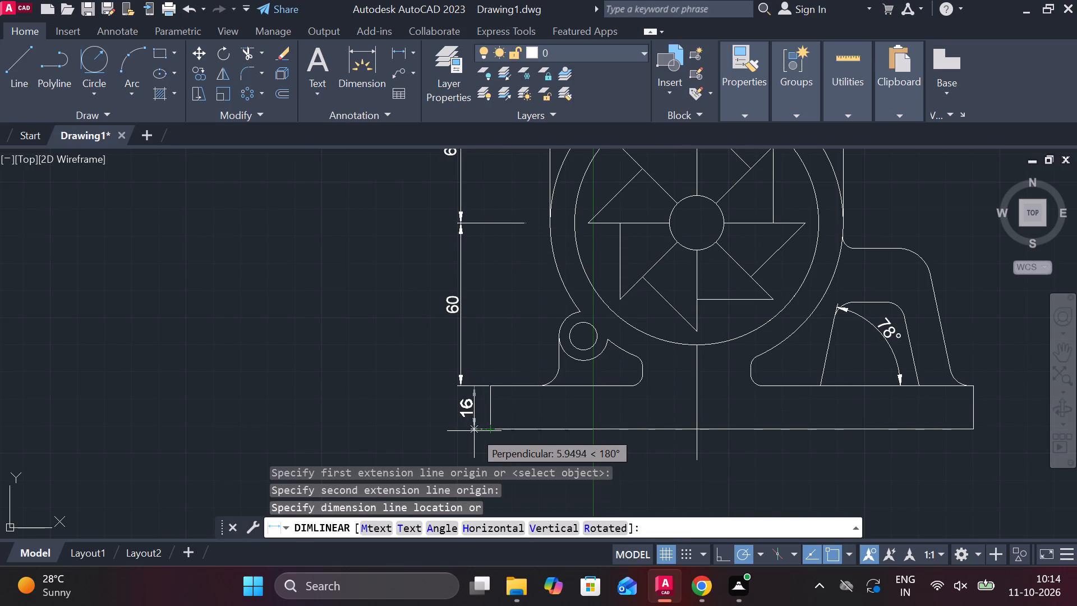
left_click(439, 428)
Add a horizontal linear dimension below the base from its lower left corner to the fan's vertical centre line.
scroll(547, 451, "down", 1)
middle_click_drag(553, 452, 502, 431)
middle_click_drag(513, 452, 496, 403)
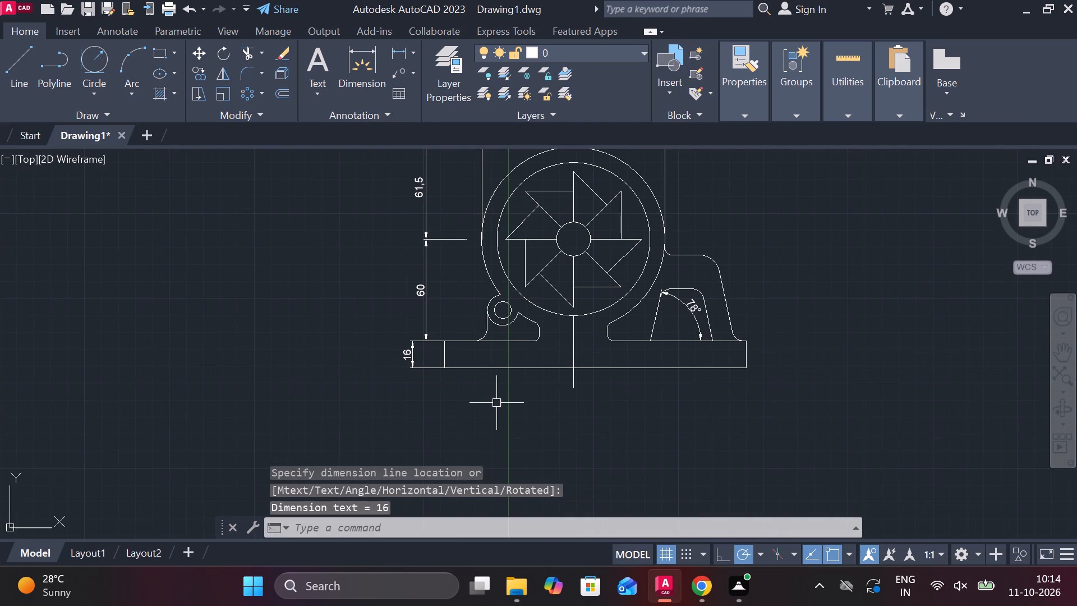
key("space")
left_click(444, 371)
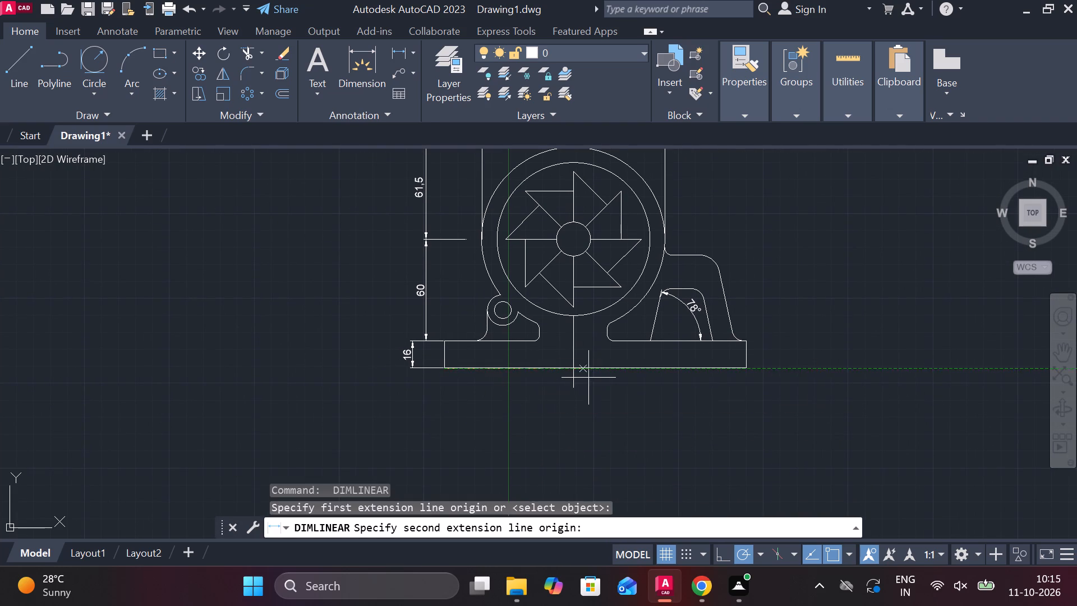
left_click(569, 369)
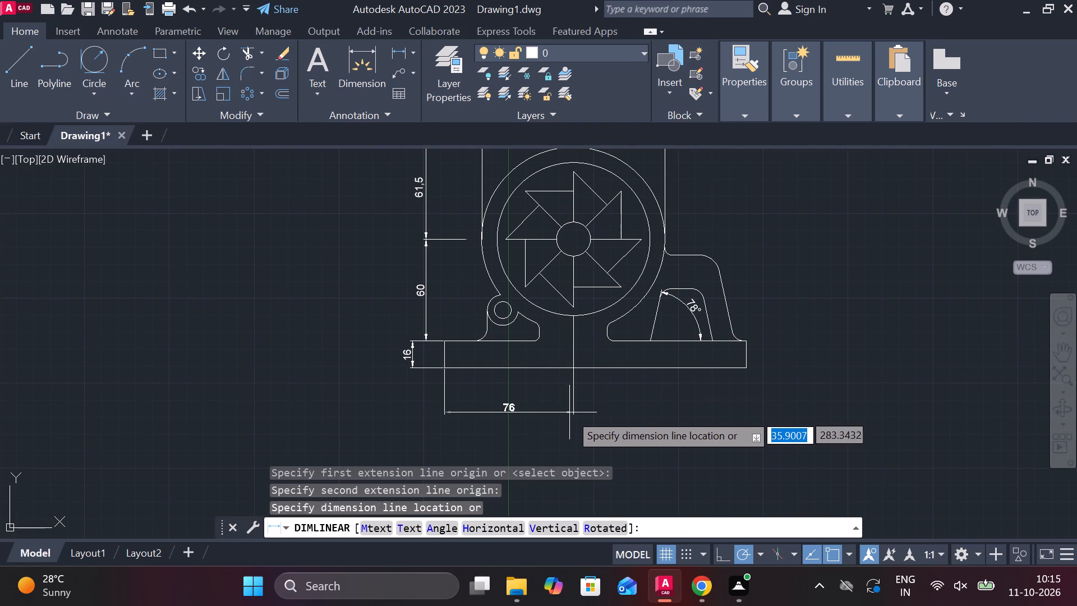
left_click(578, 414)
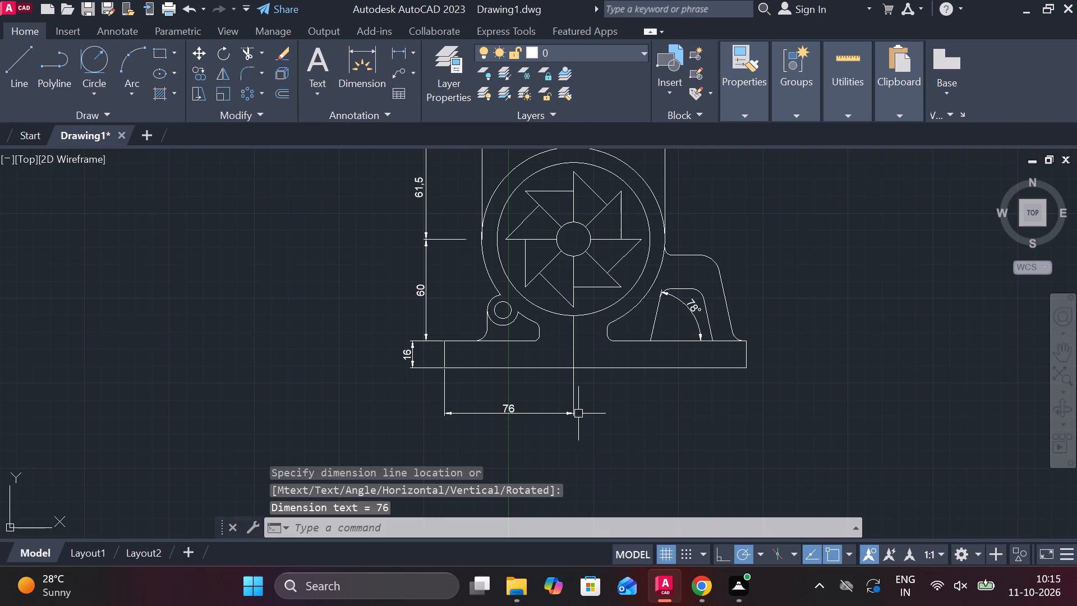
Add a horizontal linear dimension from the base's lower right corner to the vertical centre line, aligned with the neighbouring base dimension.
key("space")
left_click(742, 371)
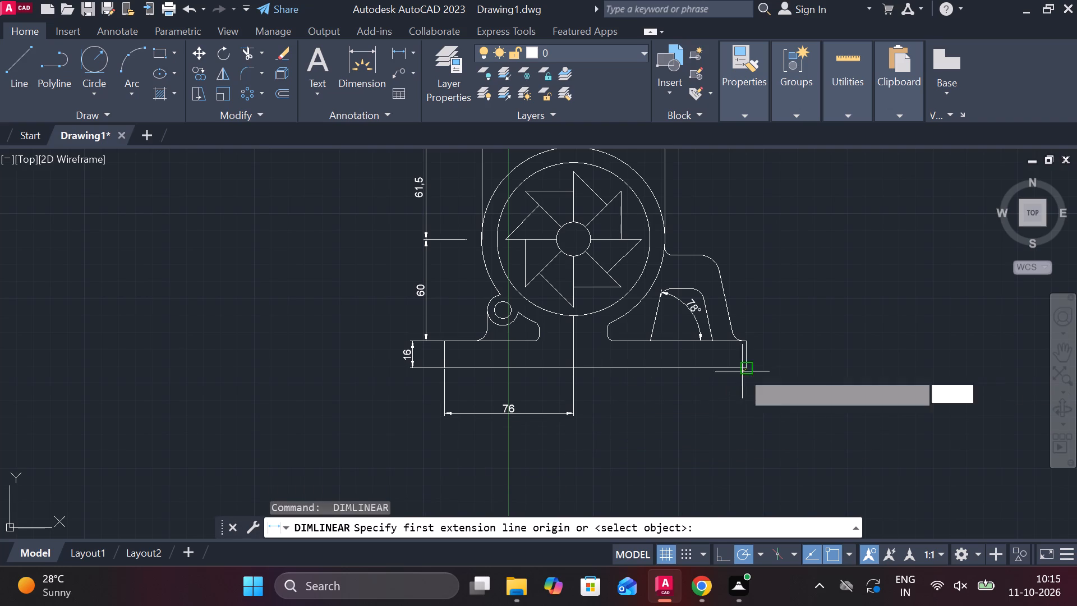
left_click(573, 370)
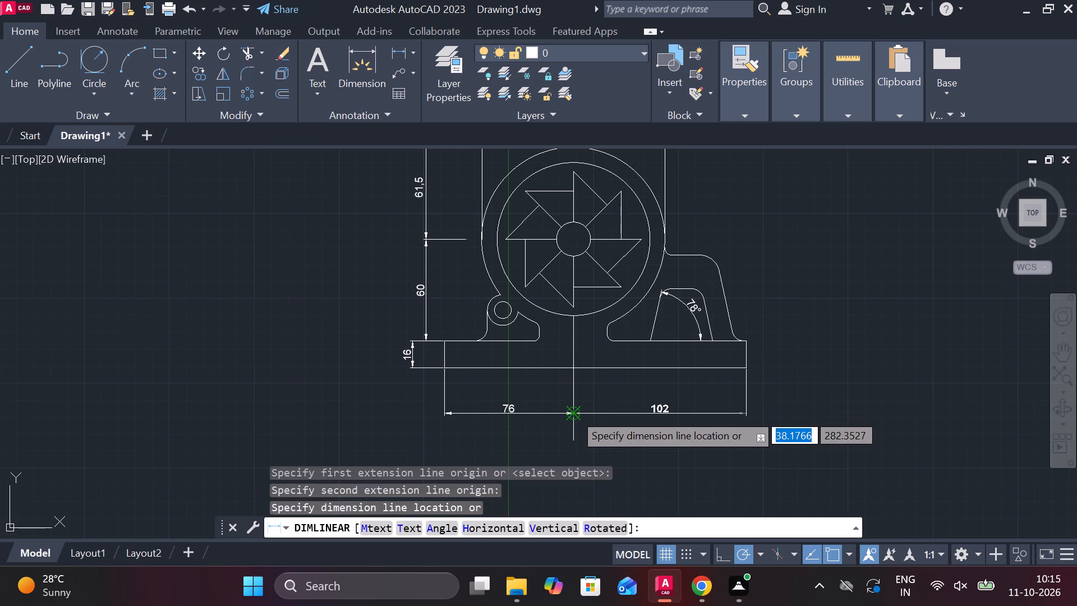
left_click(574, 413)
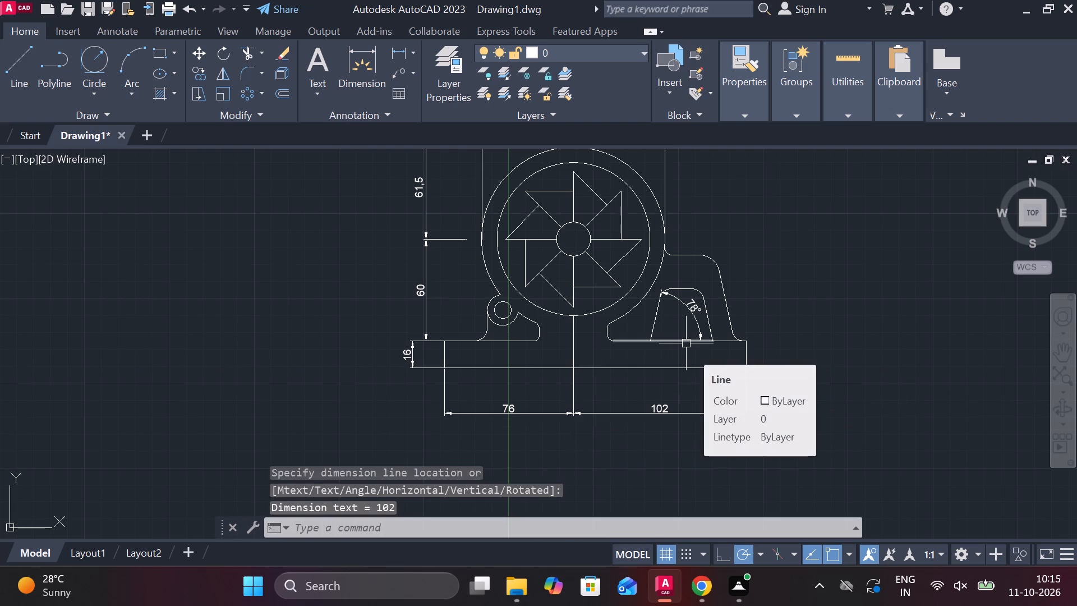
Add a horizontal linear dimension from the housing neck's right vertical edge to the support cutout's lower left corner, placed just below the base's top edge.
middle_click_drag(768, 351, 761, 351)
scroll(679, 387, "up", 1)
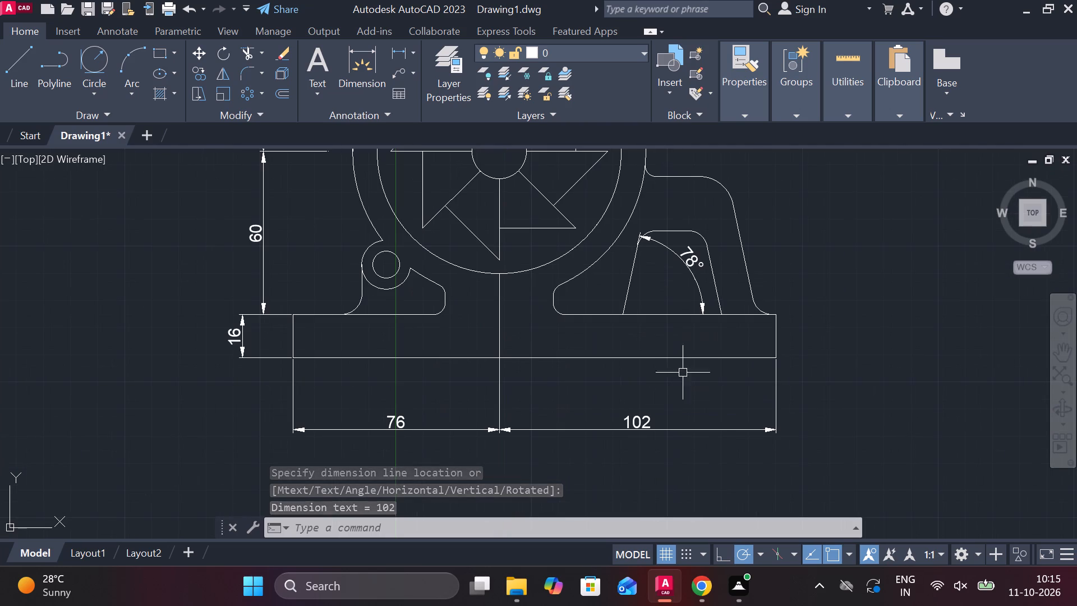
key("space")
scroll(547, 311, "up", 2)
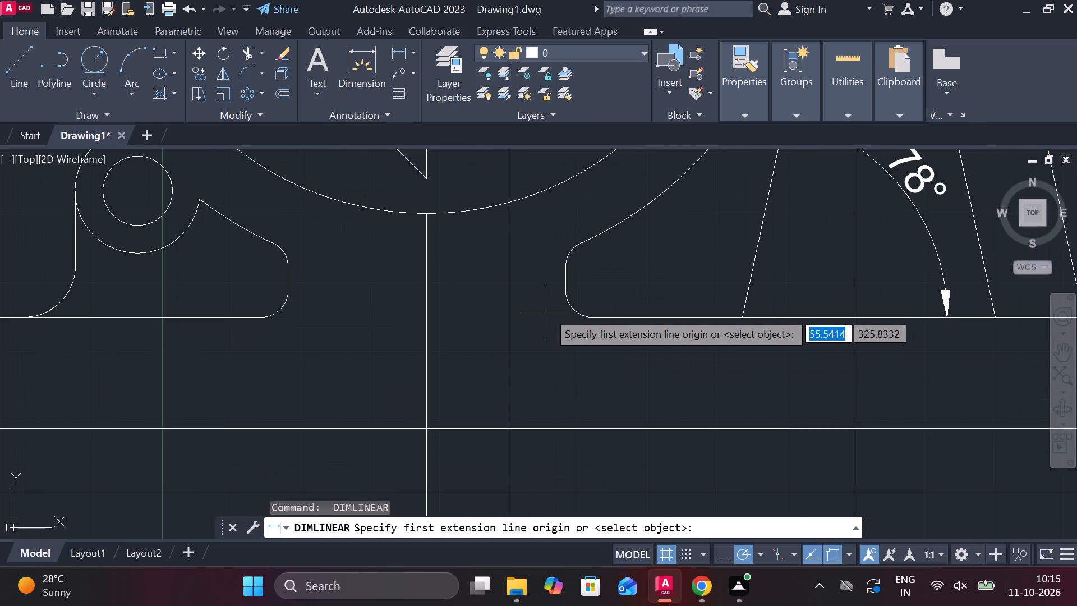
left_click(565, 281)
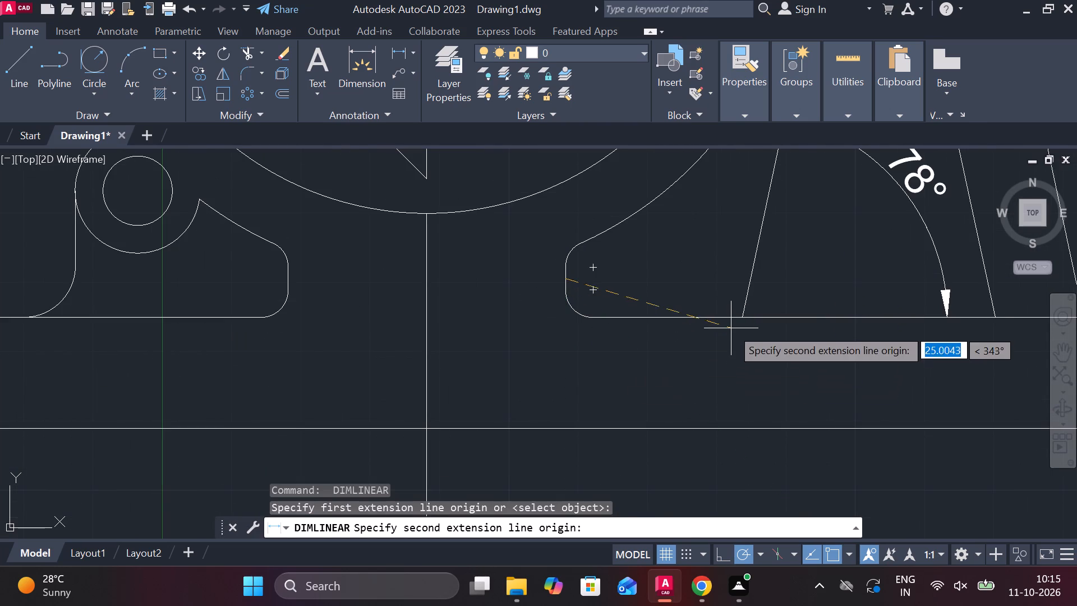
left_click(746, 320)
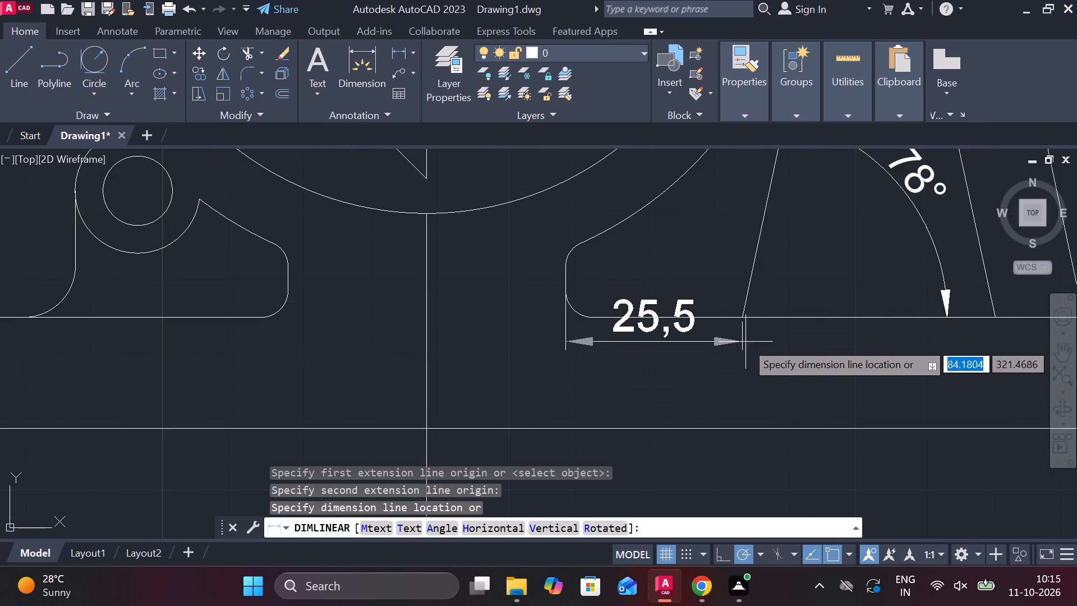
left_click(737, 385)
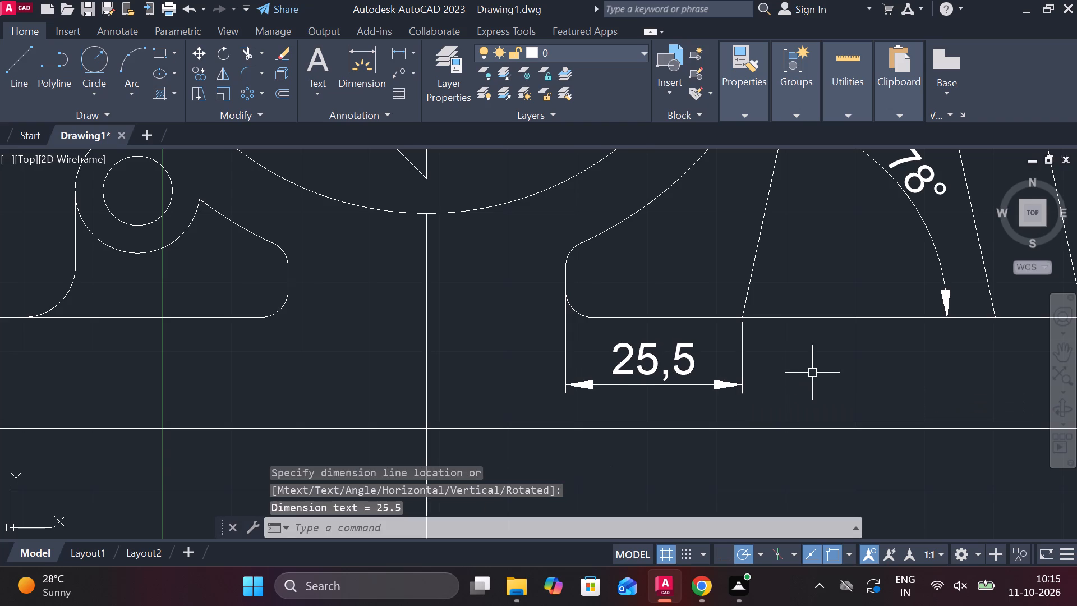
Add a horizontal linear dimension across the bottom of the support cutout, aligned with the neighbouring dimension inside the base.
middle_click_drag(812, 368, 691, 368)
key("space")
left_click(622, 343)
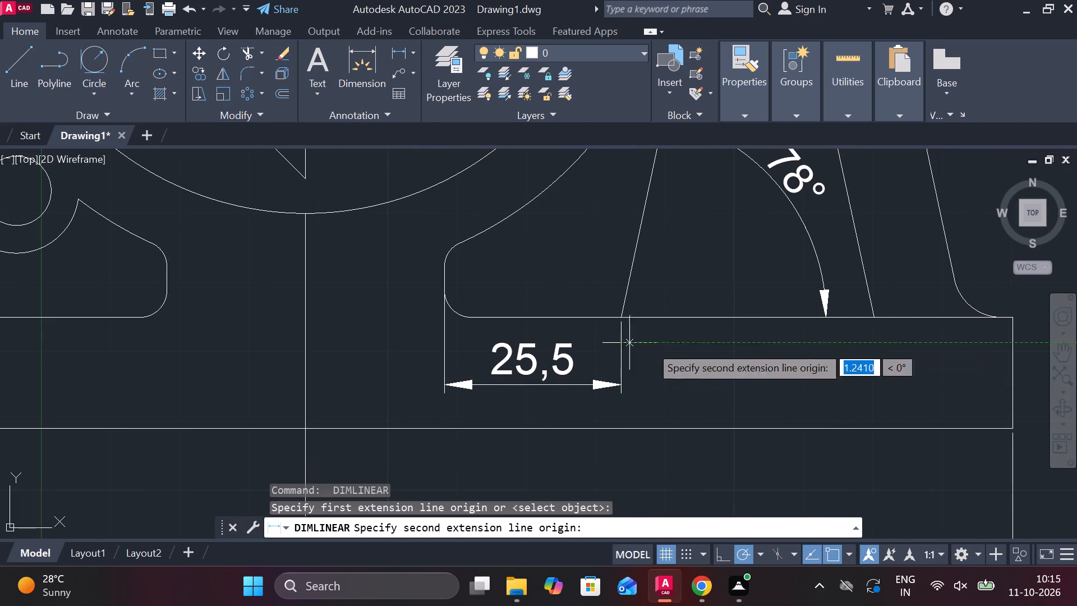
left_click(876, 317)
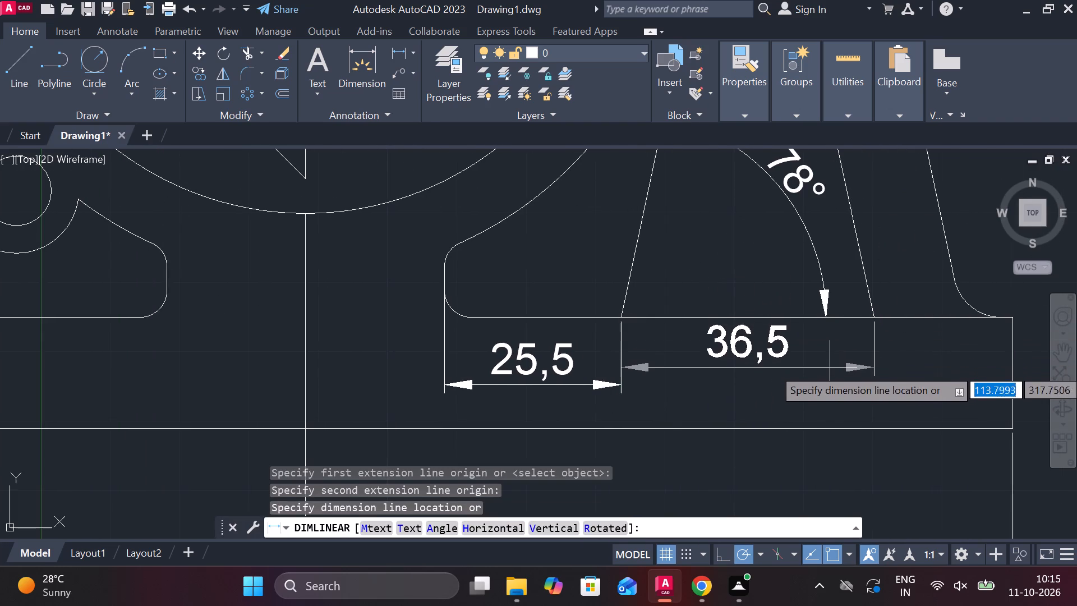
left_click(615, 385)
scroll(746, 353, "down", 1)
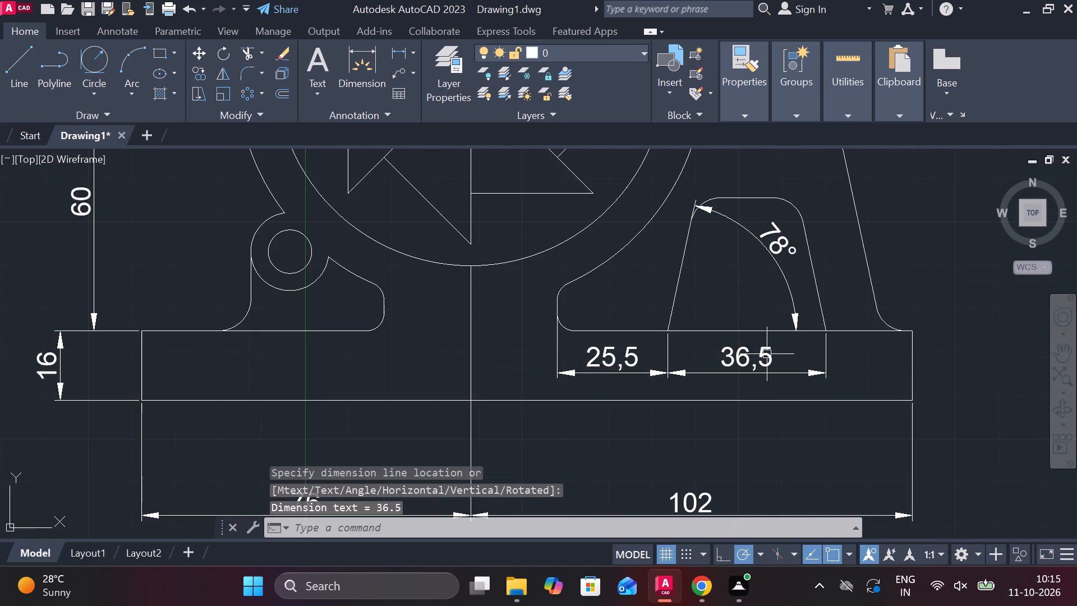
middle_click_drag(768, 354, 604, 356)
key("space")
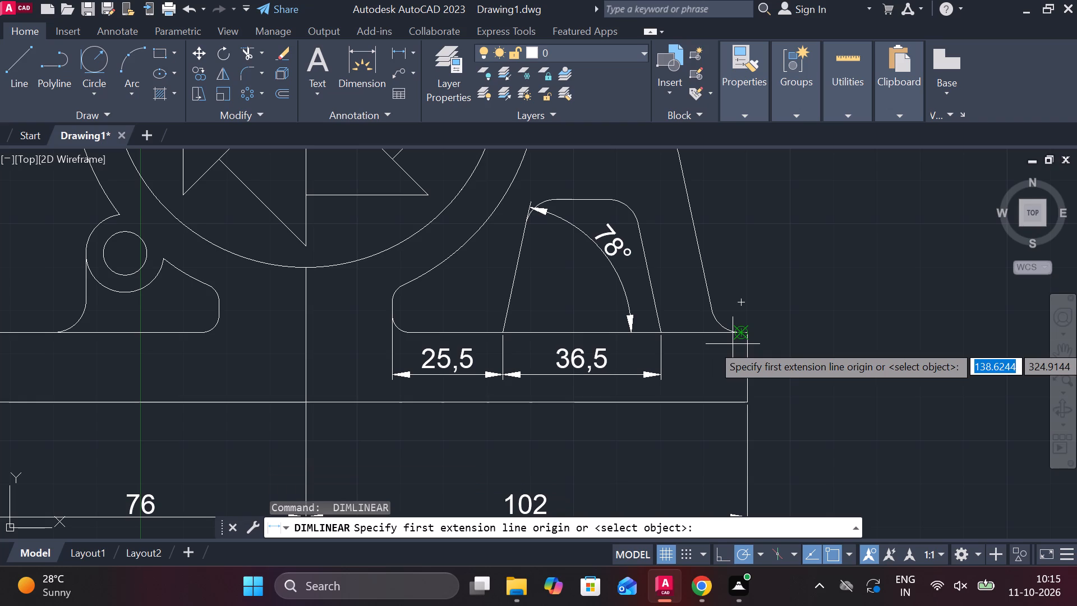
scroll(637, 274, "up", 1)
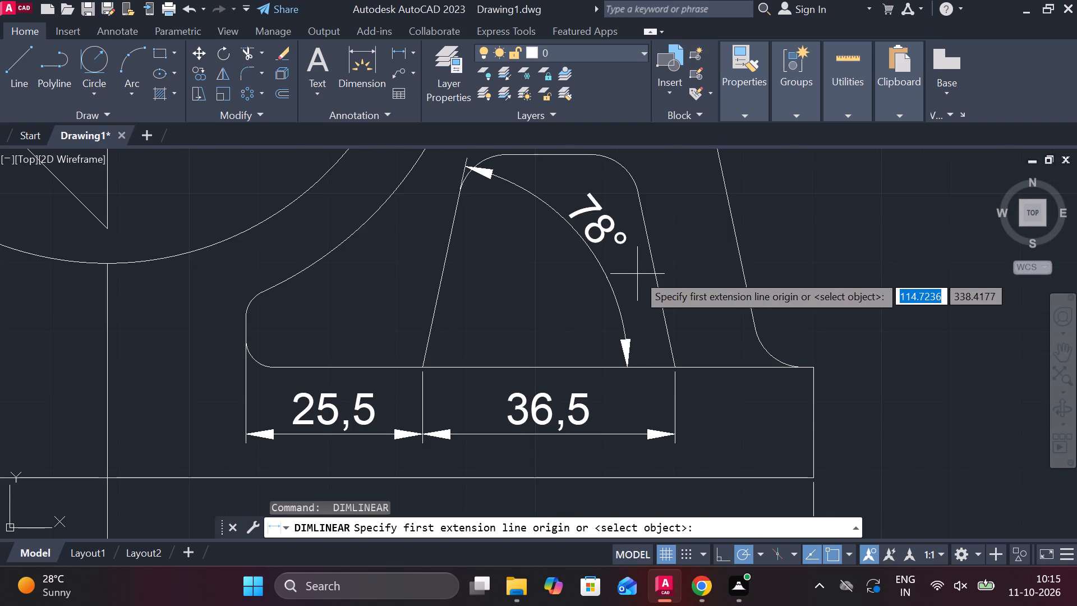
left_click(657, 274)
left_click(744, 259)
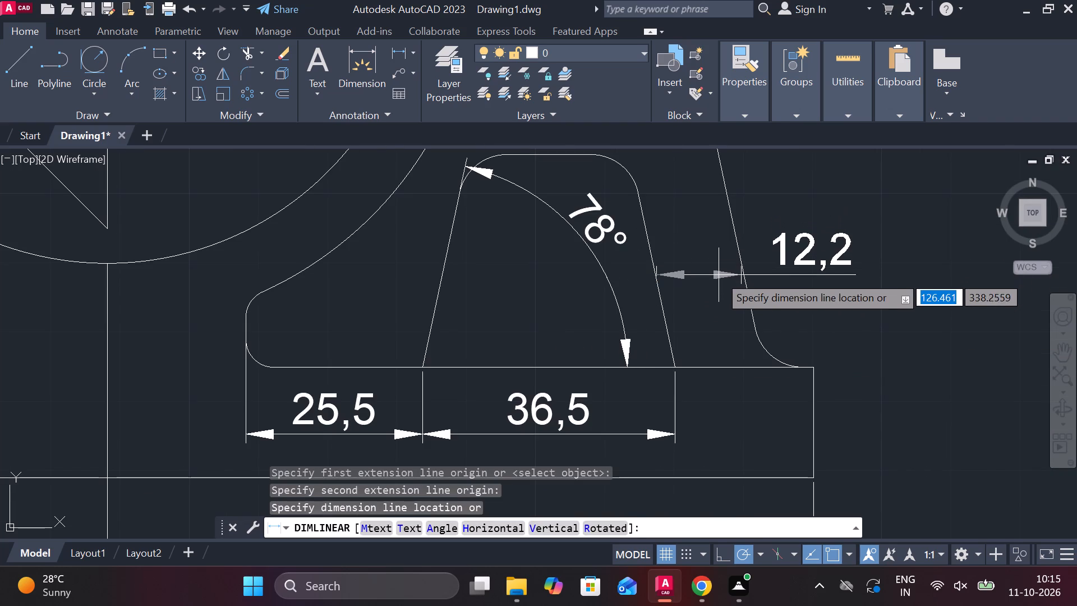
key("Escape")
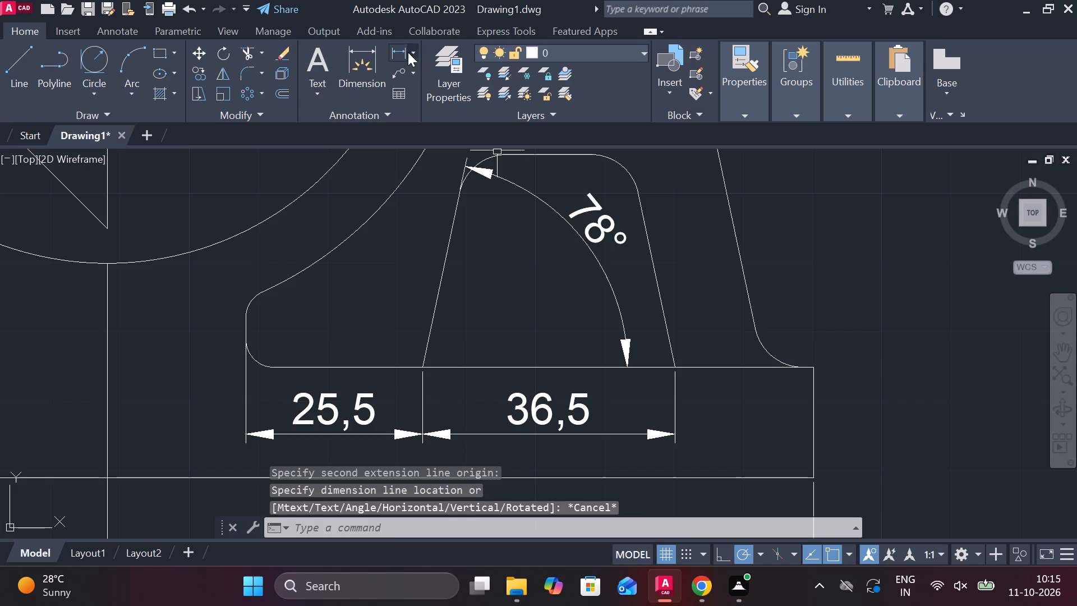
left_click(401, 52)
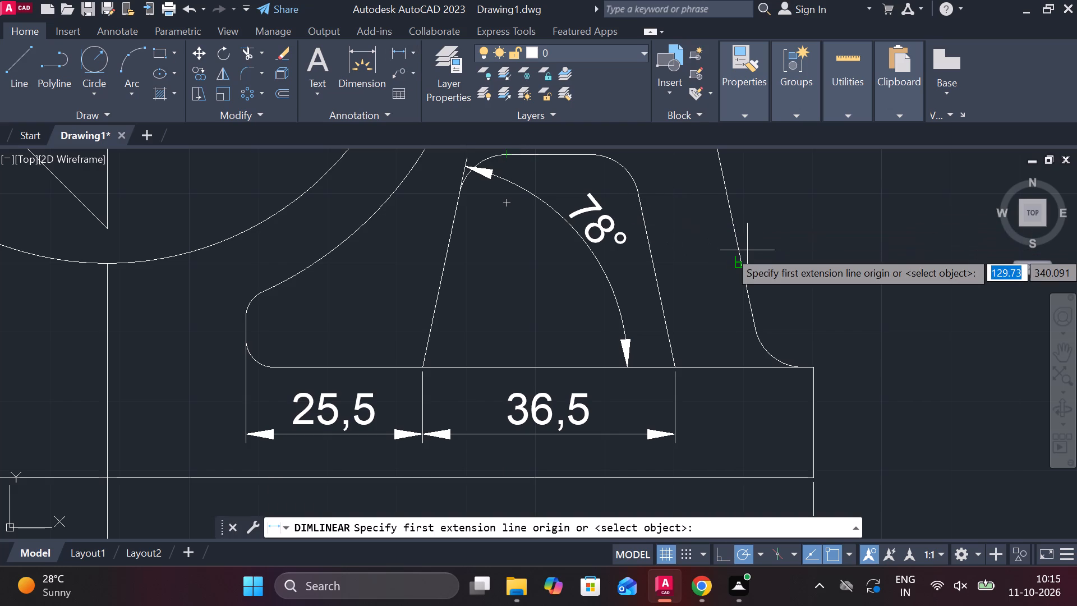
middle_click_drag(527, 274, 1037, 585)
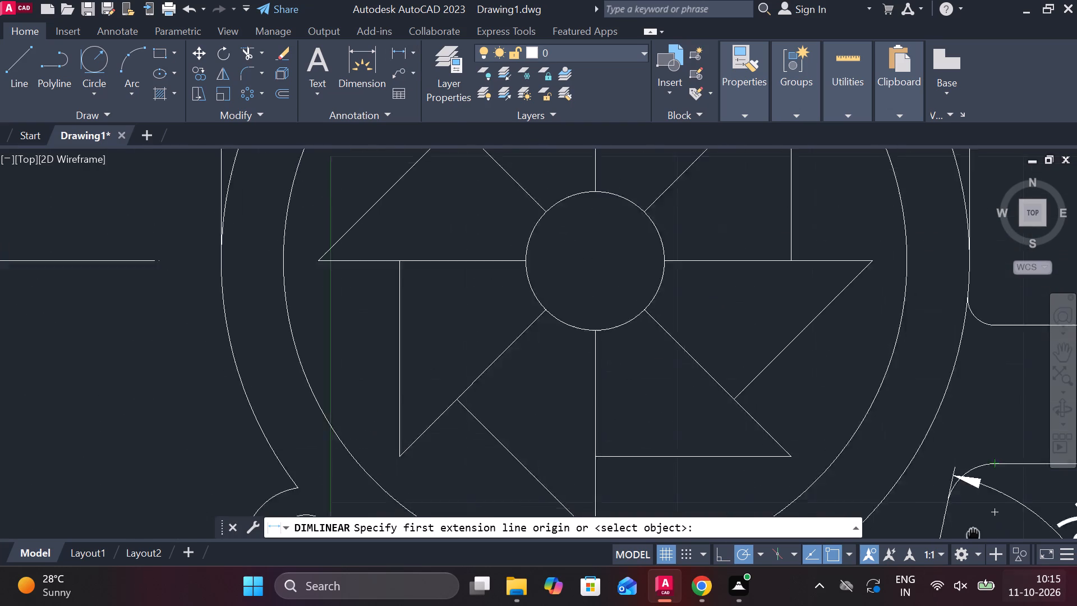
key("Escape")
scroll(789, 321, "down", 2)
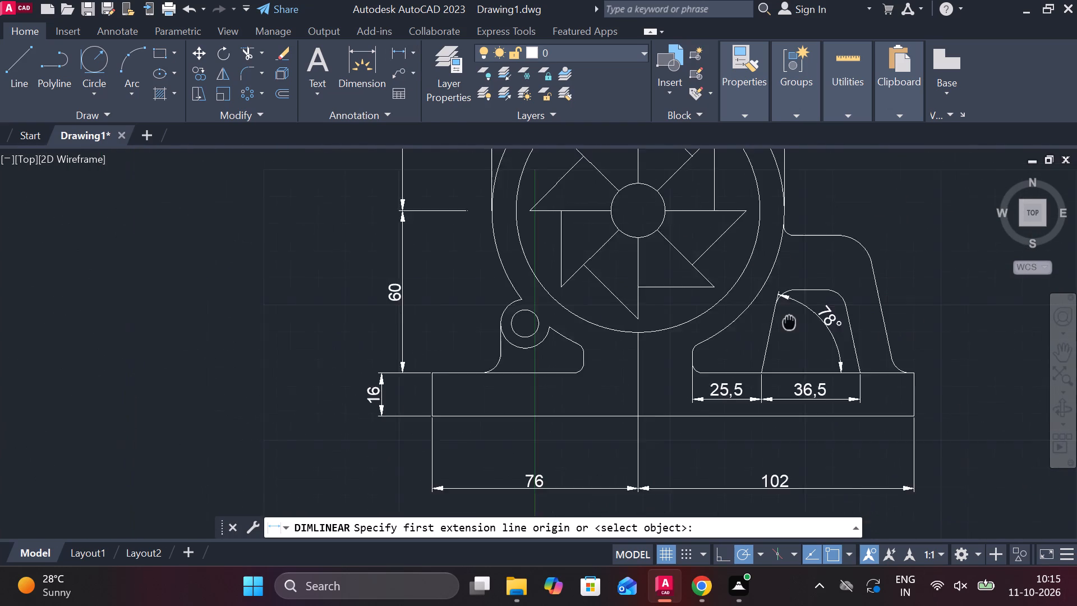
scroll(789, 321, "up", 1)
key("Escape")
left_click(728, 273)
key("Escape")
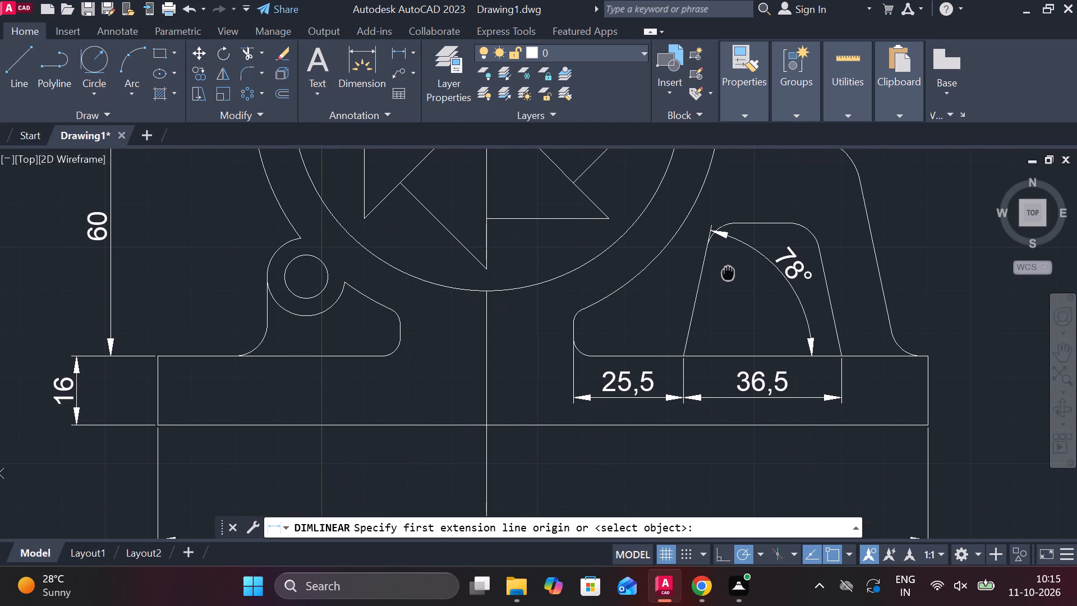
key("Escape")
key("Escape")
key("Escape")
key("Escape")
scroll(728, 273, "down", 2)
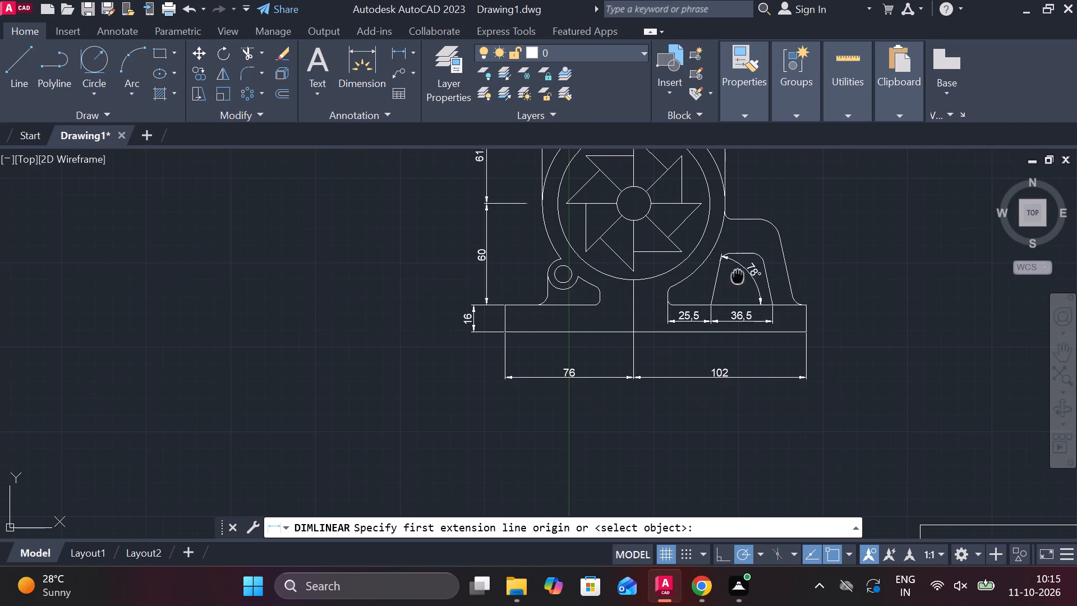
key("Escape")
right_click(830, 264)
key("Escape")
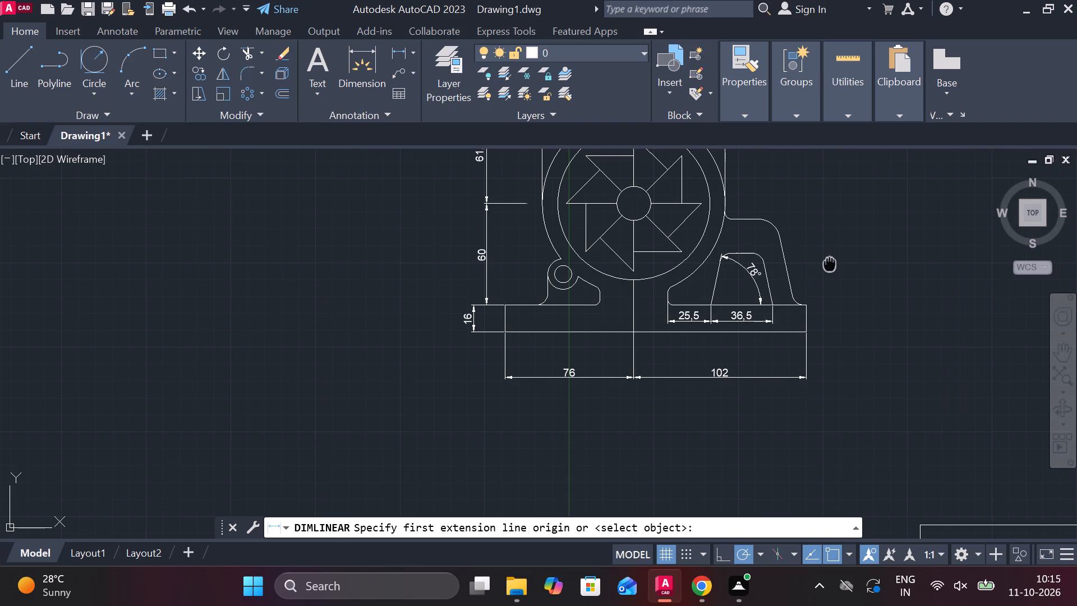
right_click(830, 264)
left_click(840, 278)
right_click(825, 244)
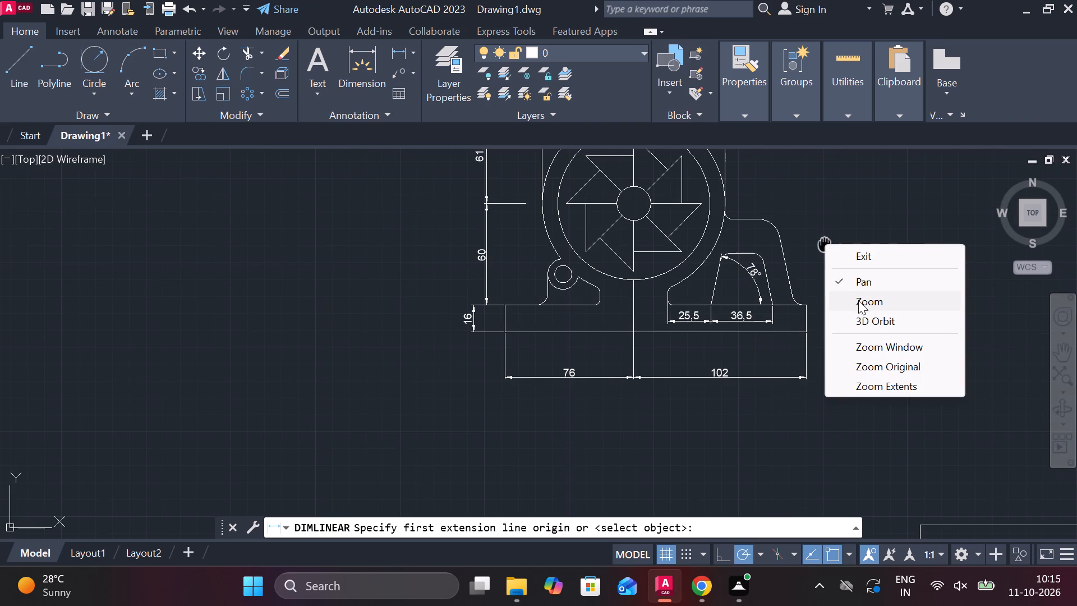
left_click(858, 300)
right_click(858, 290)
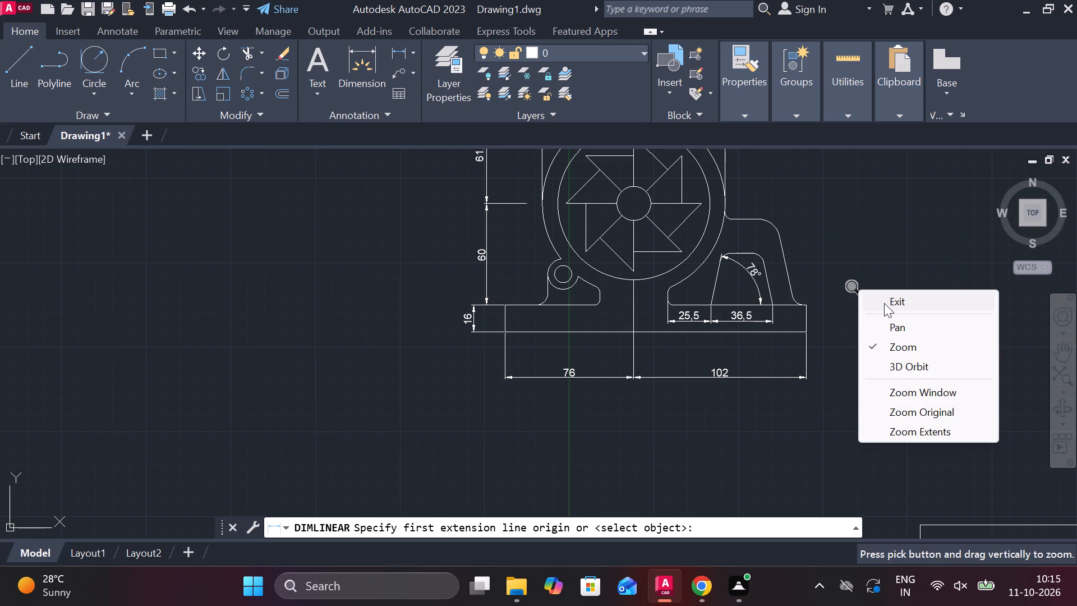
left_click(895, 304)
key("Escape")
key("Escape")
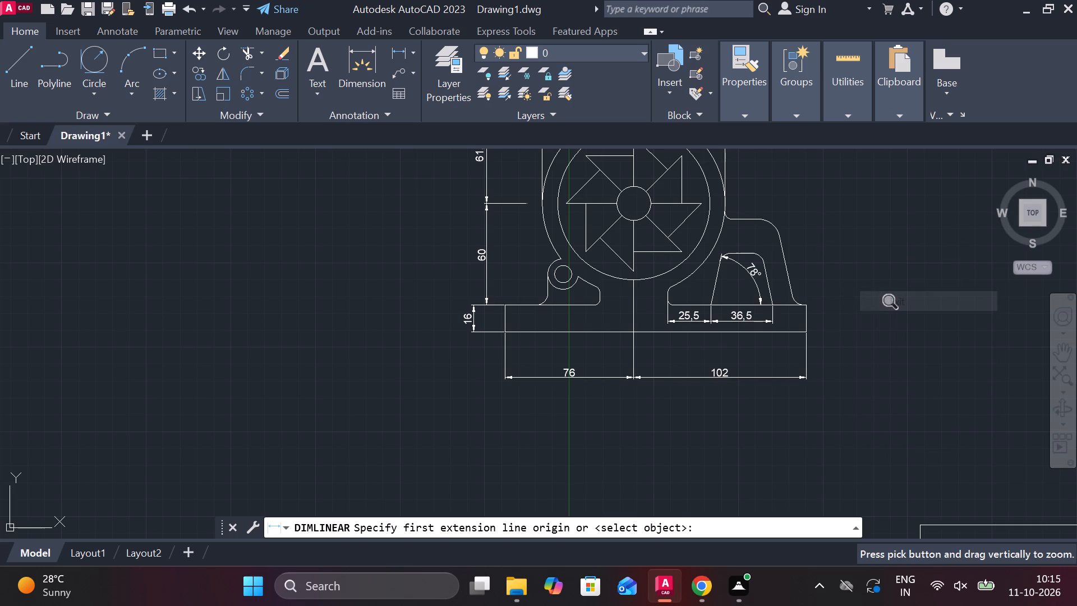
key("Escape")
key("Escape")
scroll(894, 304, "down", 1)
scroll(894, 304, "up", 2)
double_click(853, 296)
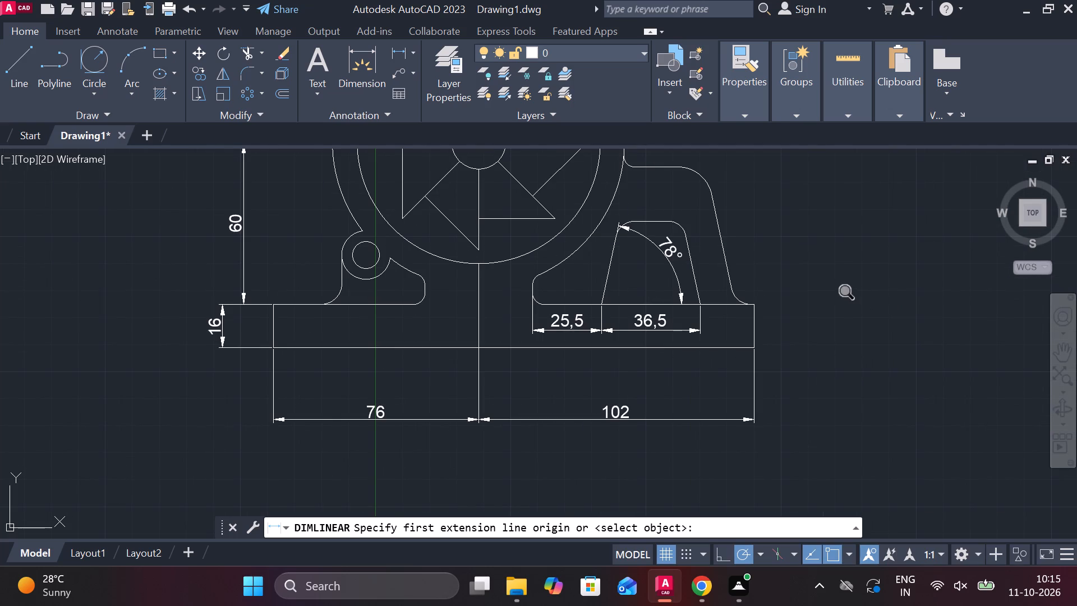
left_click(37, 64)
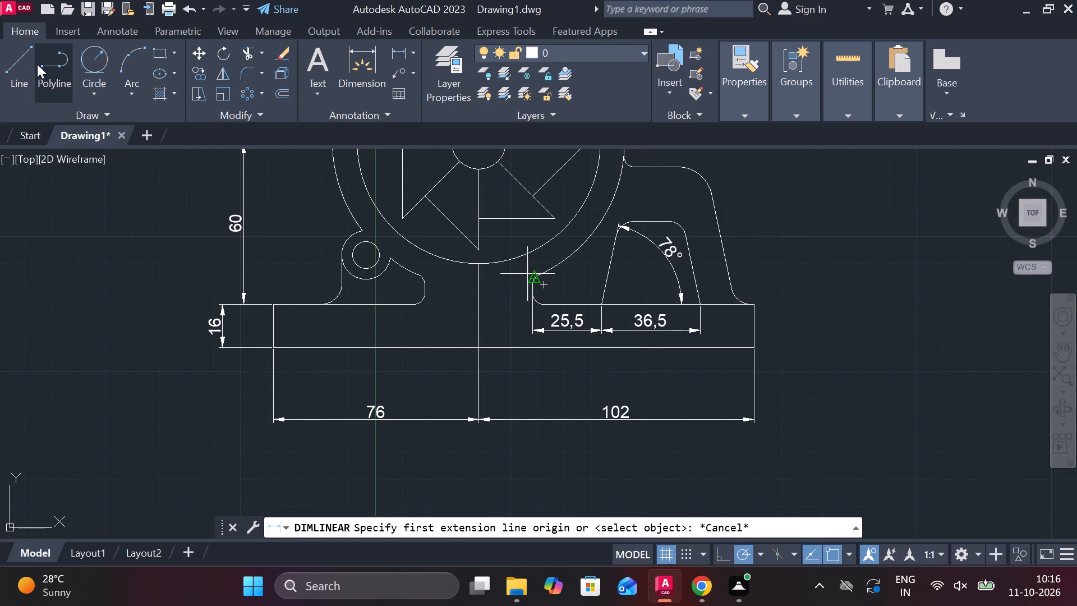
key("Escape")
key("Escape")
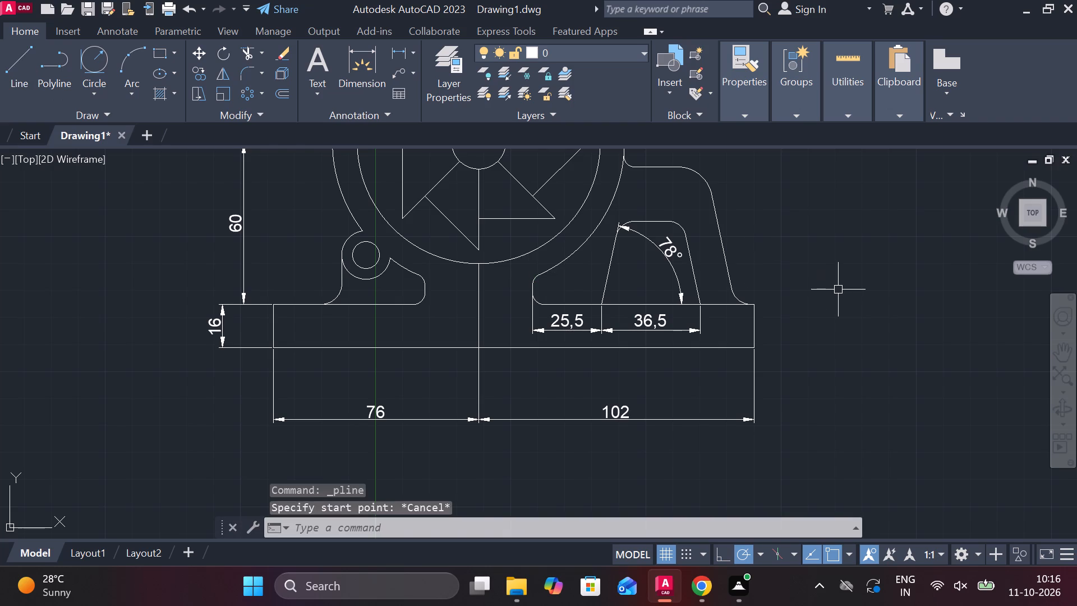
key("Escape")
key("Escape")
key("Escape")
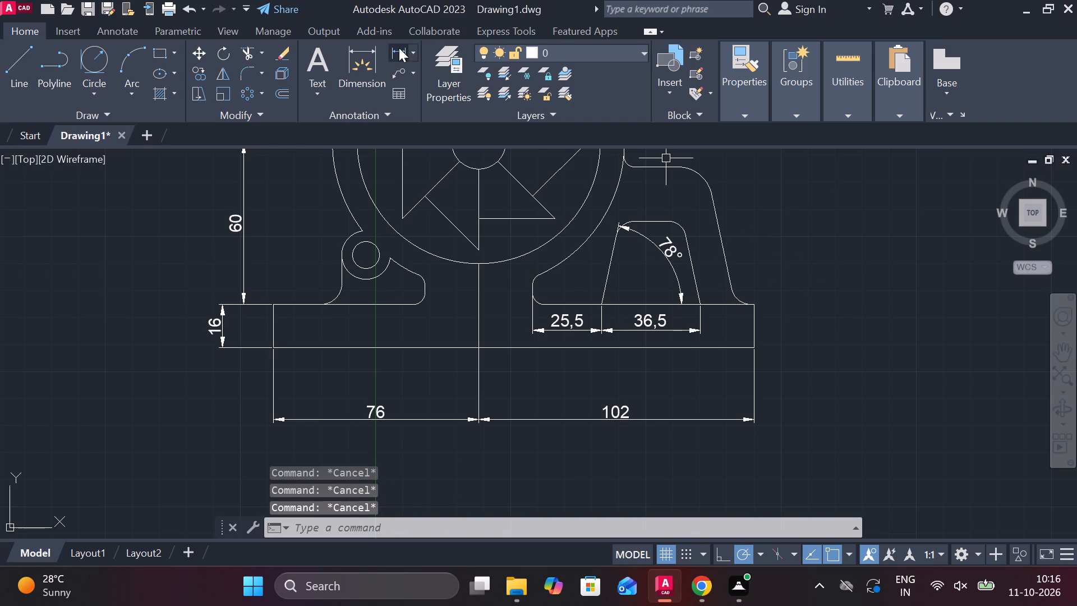
Add a vertical linear dimension from the support's top edge to the base's upper right corner, placed outside the support's right side.
left_click(399, 48)
middle_click_drag(781, 229, 783, 268)
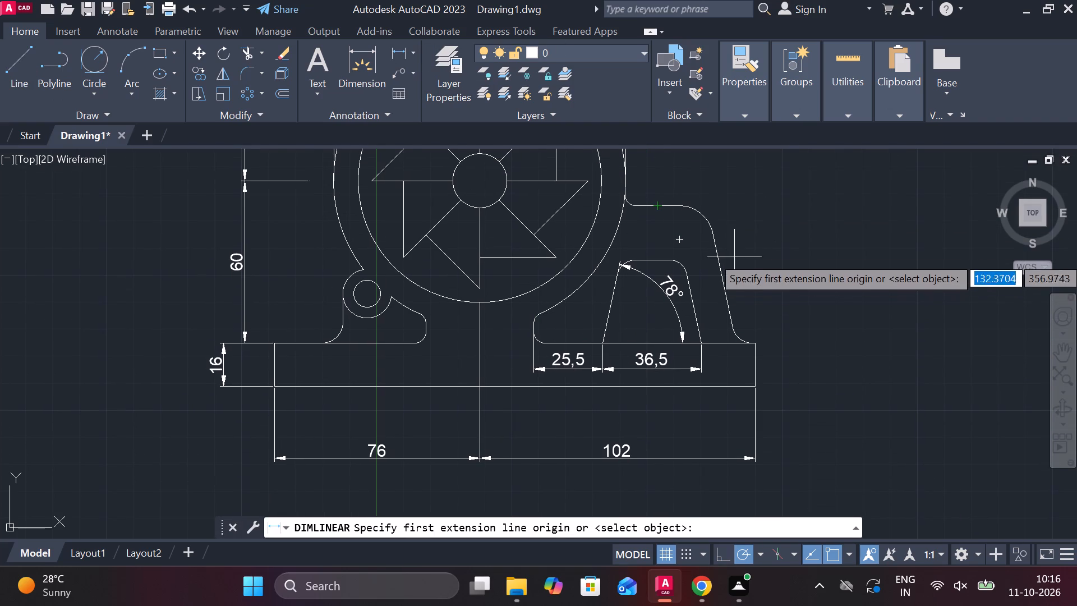
left_click(661, 200)
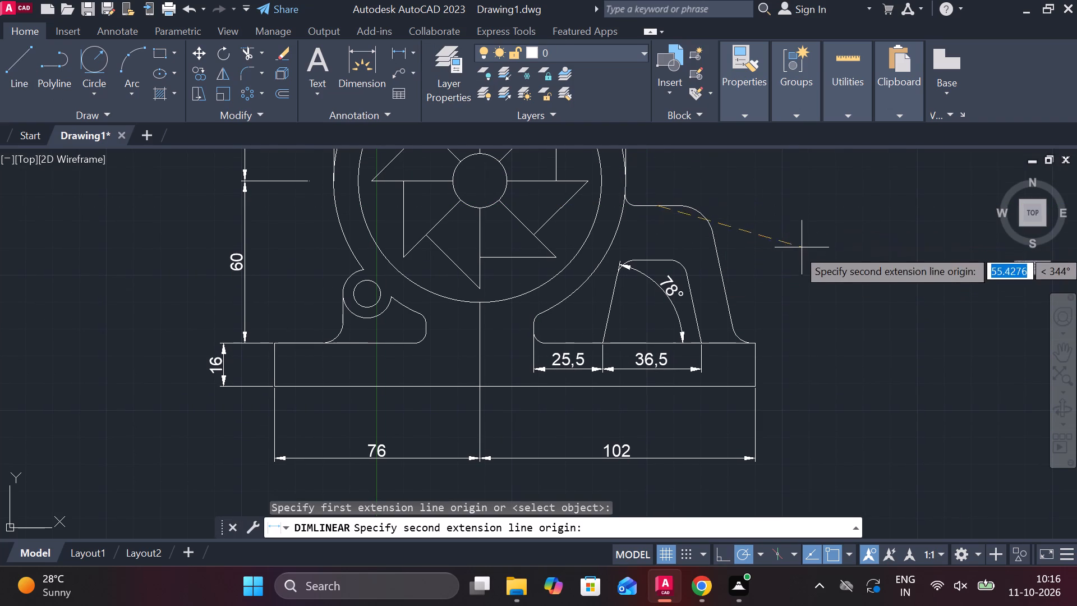
left_click(754, 345)
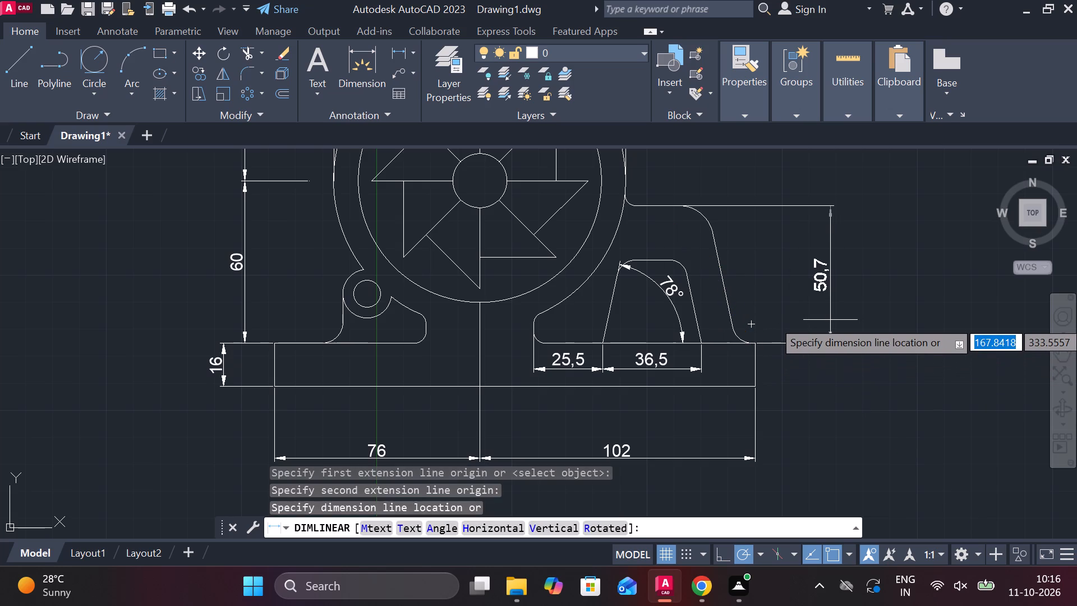
left_click(822, 314)
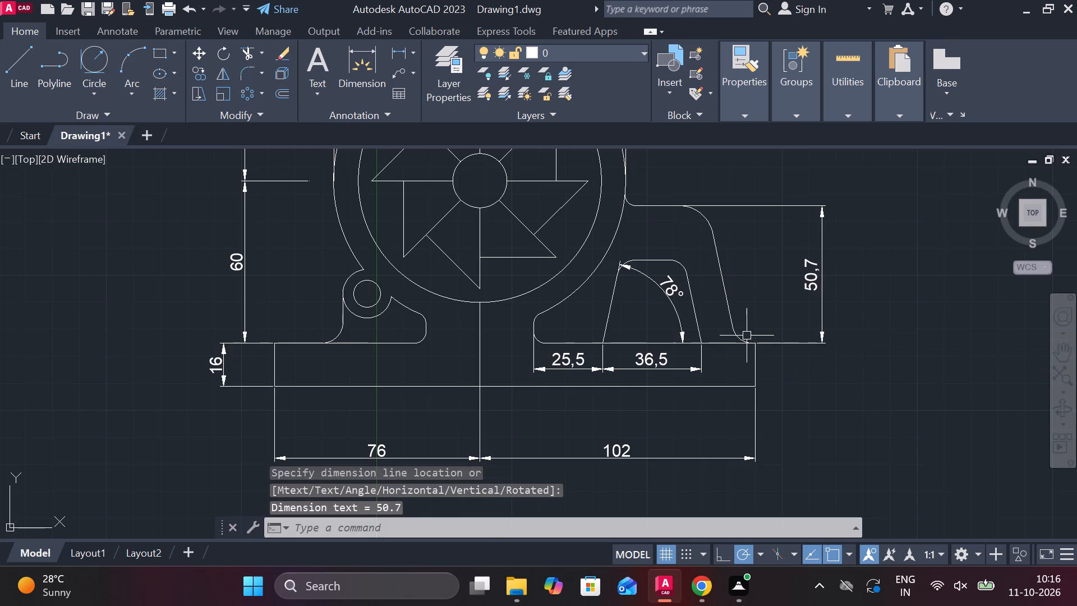
Add an aligned dimension for the wall thickness between the cutout's right slanted side and the support's outer slanted edge.
left_click(411, 50)
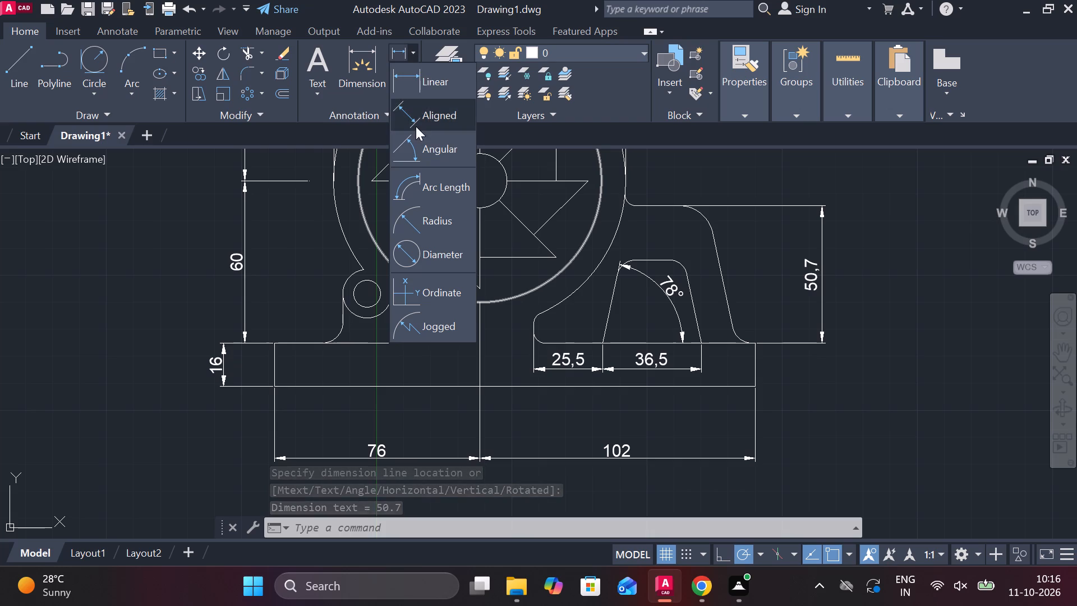
left_click(423, 122)
scroll(691, 283, "up", 2)
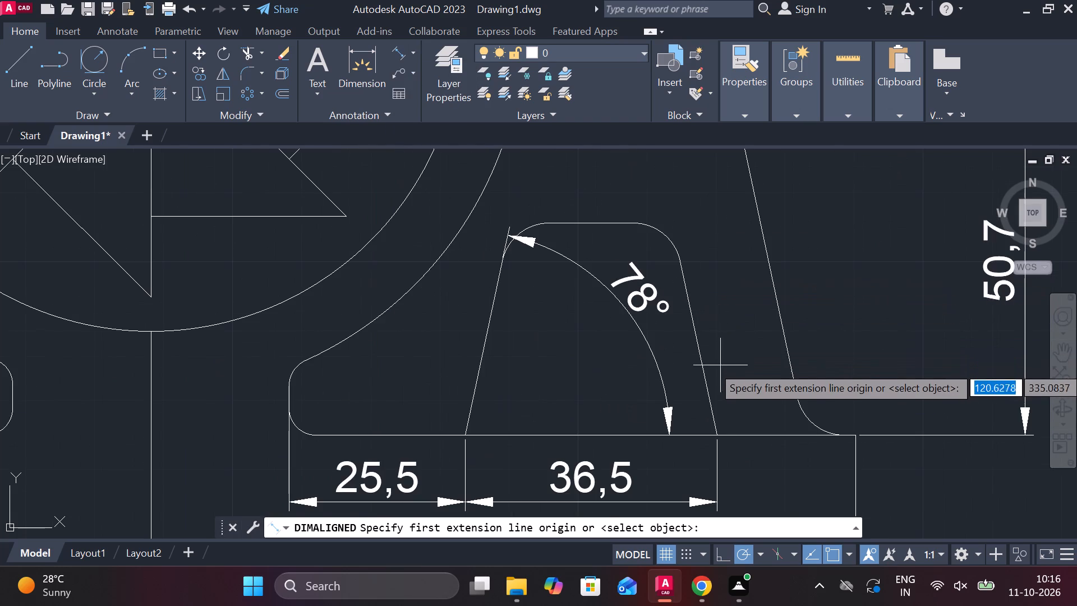
left_click(705, 362)
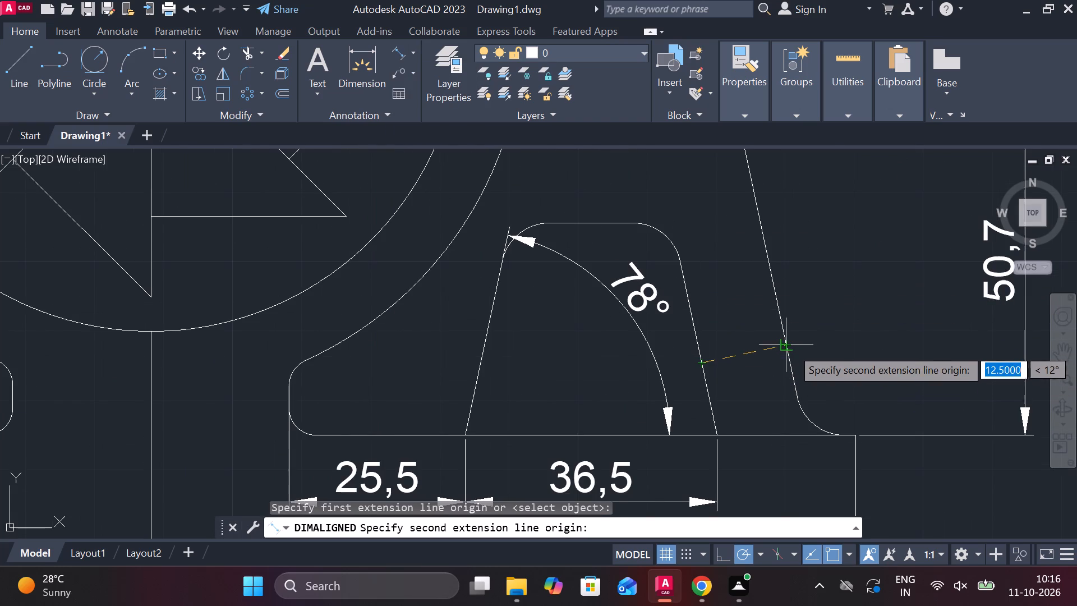
left_click(791, 347)
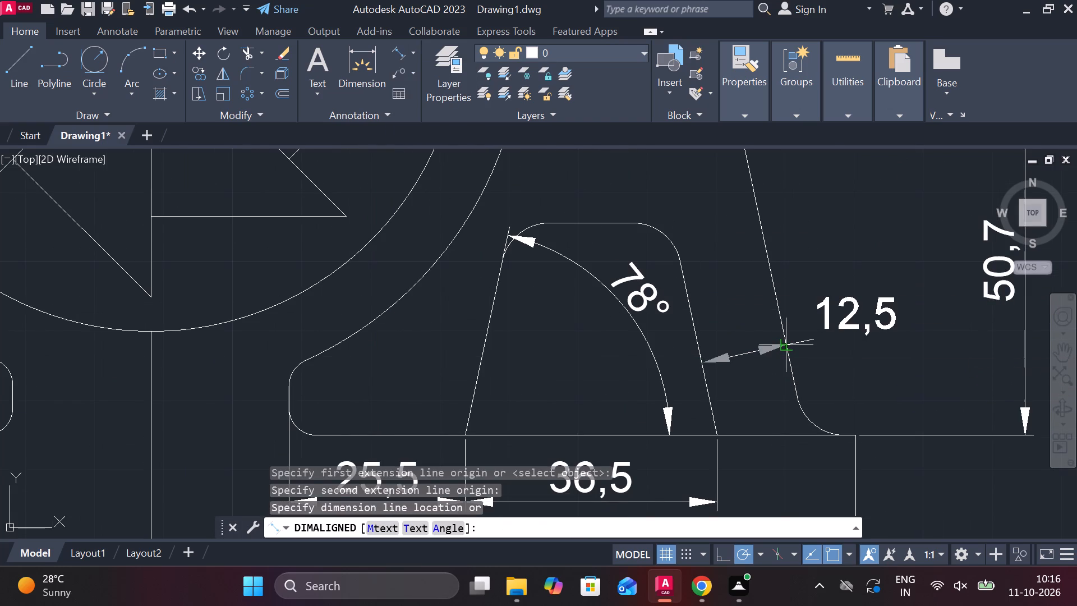
left_click(786, 343)
scroll(795, 321, "down", 1)
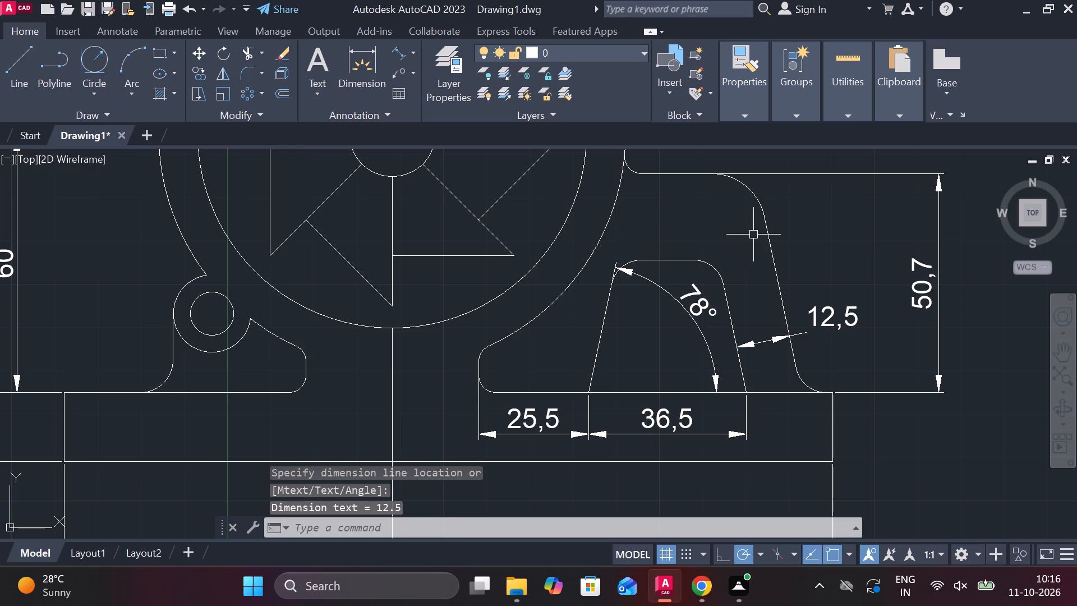
Add an aligned dimension from the hub circle to the tip of the right horizontal fan blade, placed just below the blade edge.
left_click(404, 48)
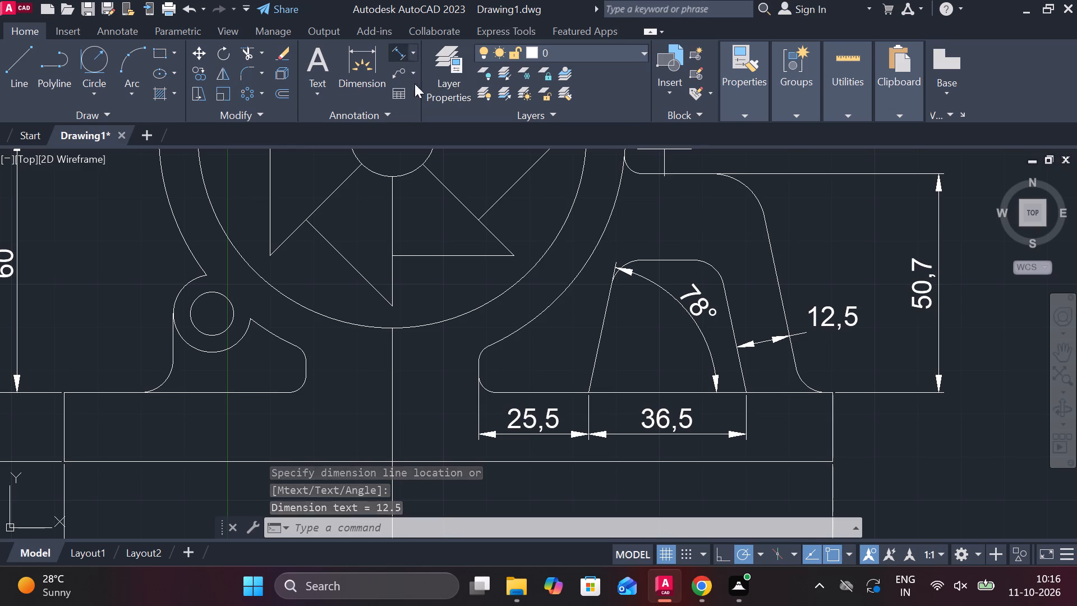
middle_click_drag(713, 224, 692, 282)
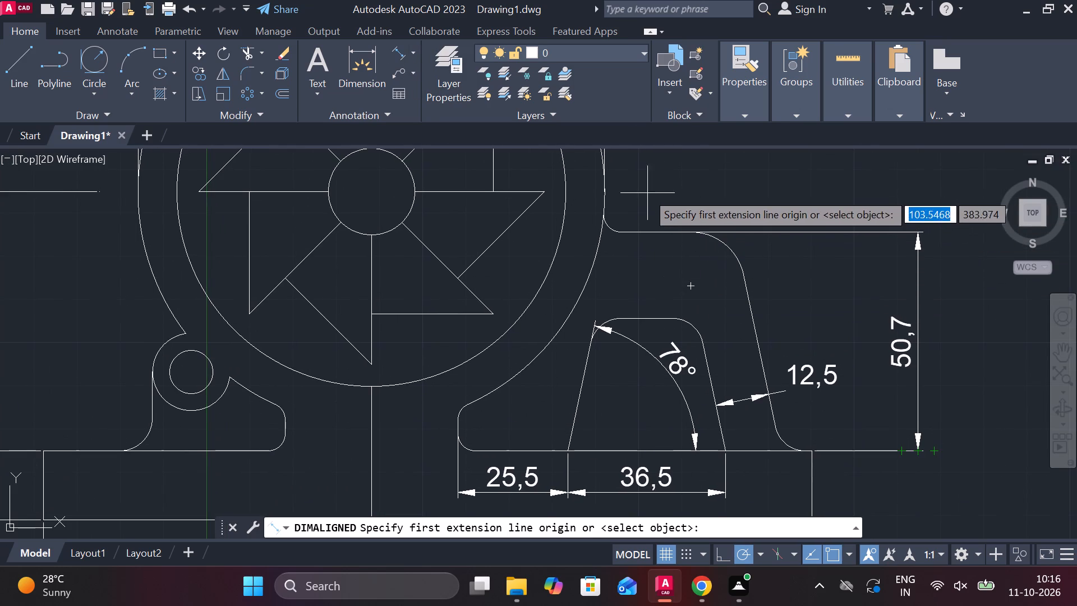
middle_click_drag(580, 249, 701, 278)
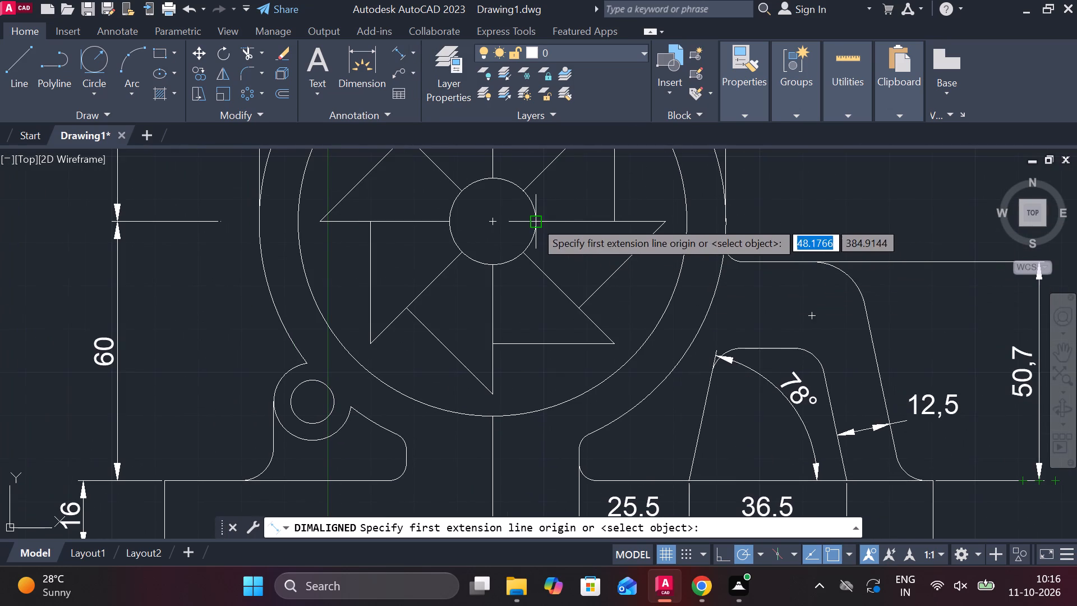
left_click(535, 219)
left_click(666, 223)
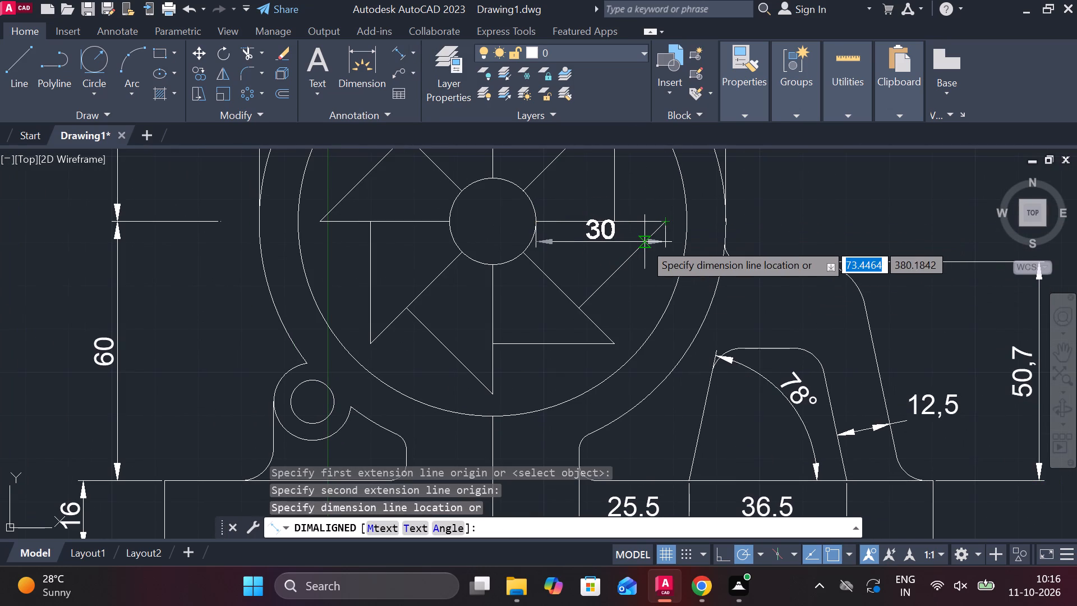
left_click(644, 254)
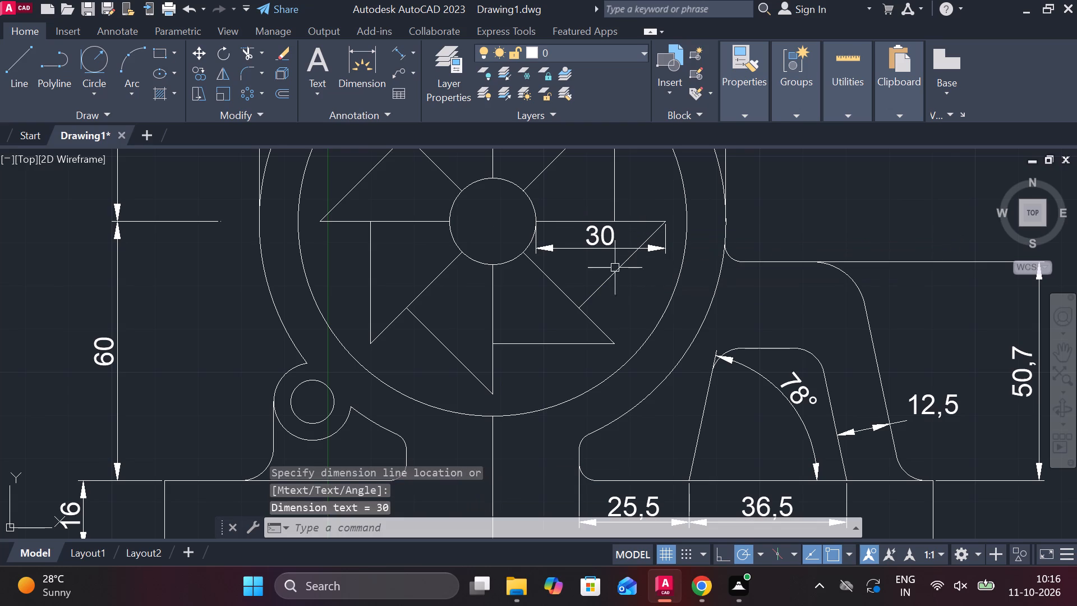
Add an aligned dimension from the housing neck's left vertical edge to the vertical centreline, placed just above the base.
middle_click_drag(547, 282, 572, 302)
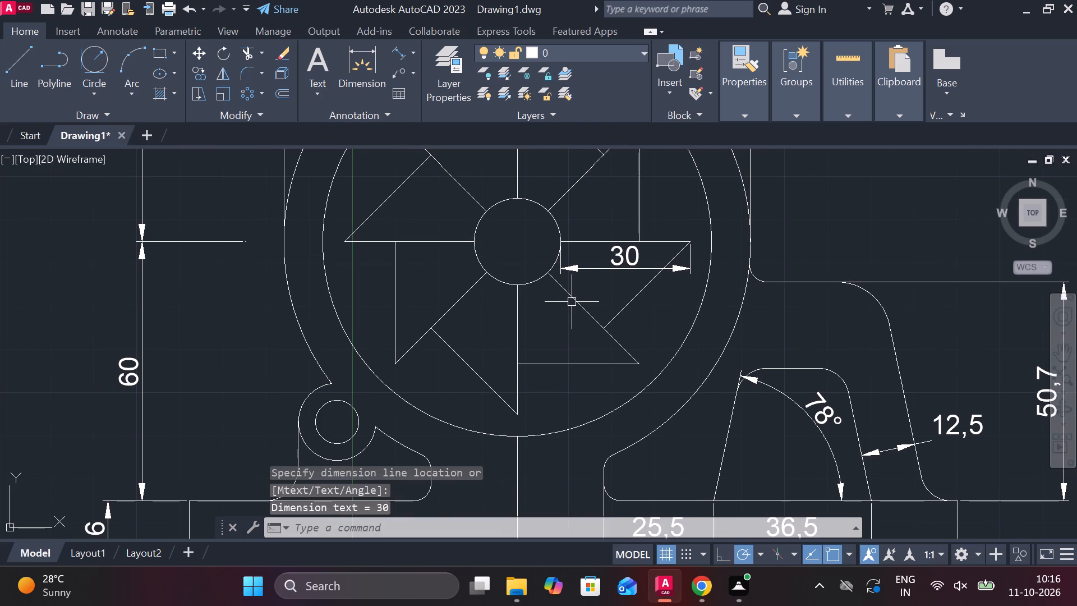
middle_click_drag(542, 325, 600, 218)
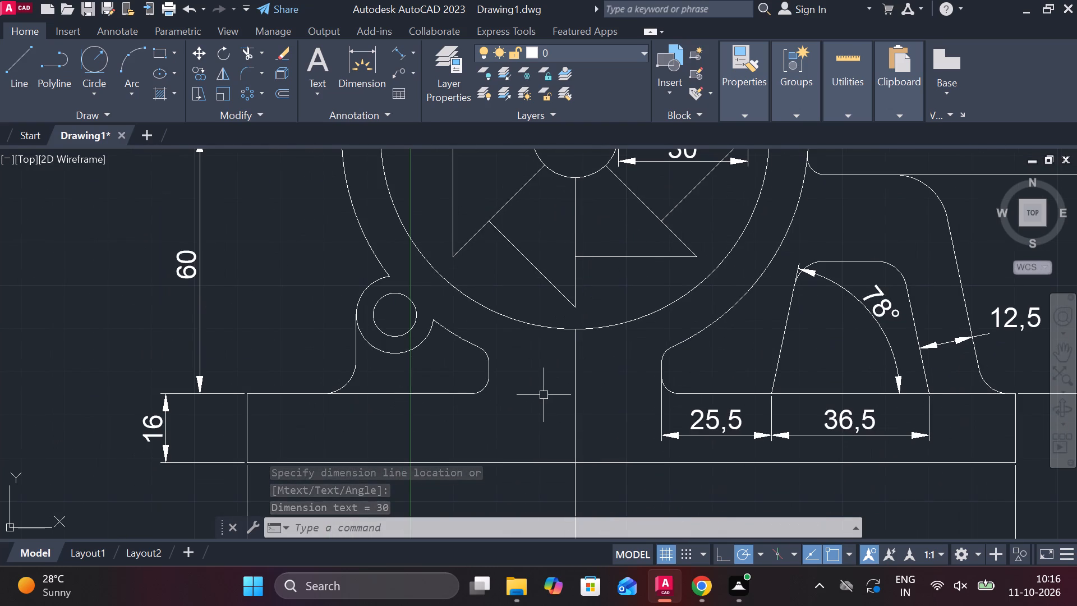
key("space")
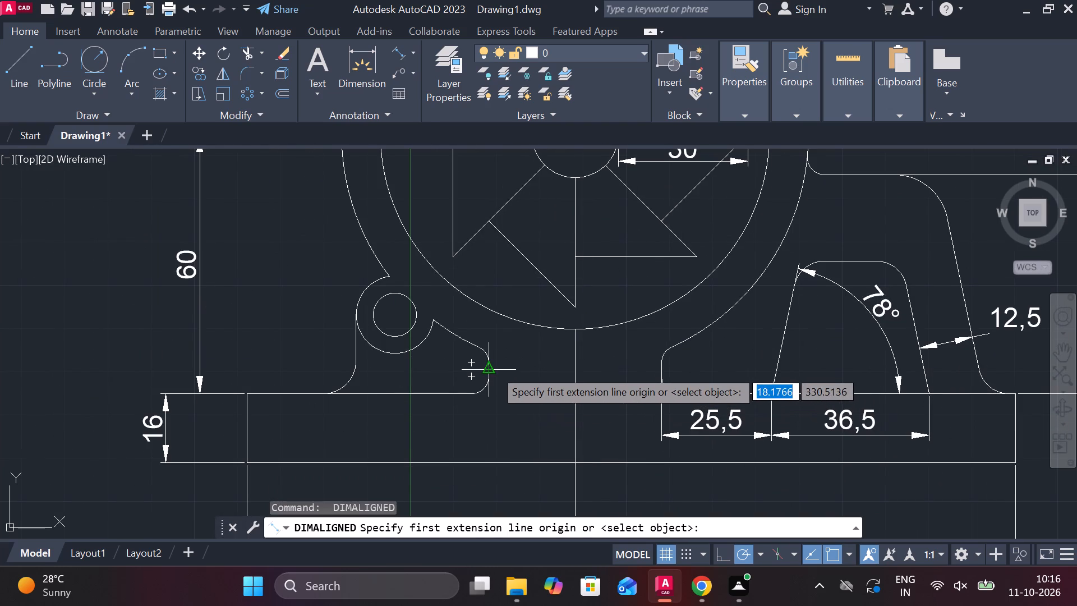
left_click(494, 369)
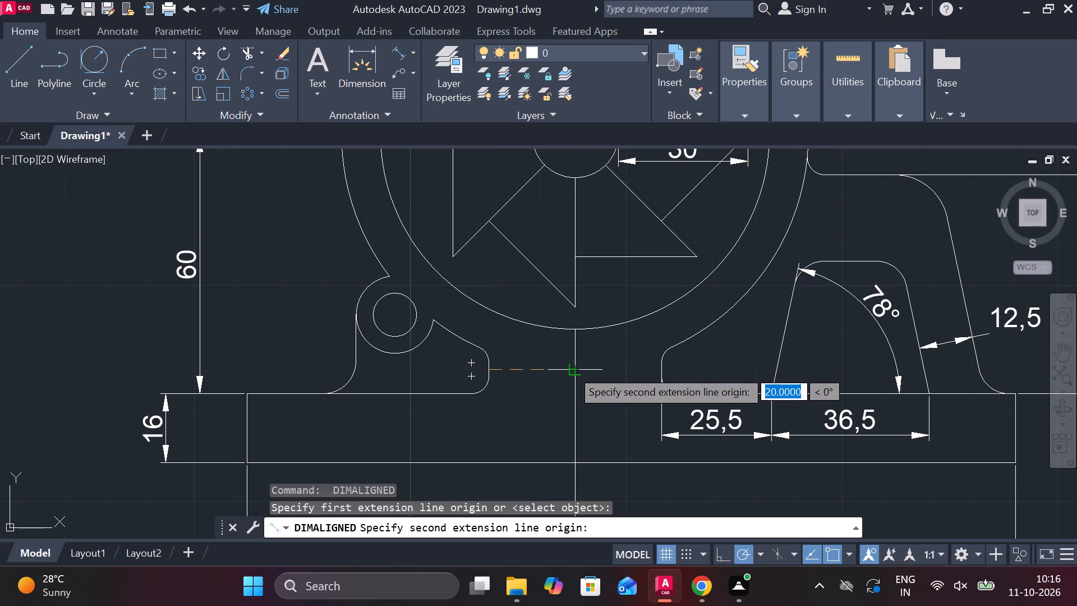
left_click(571, 369)
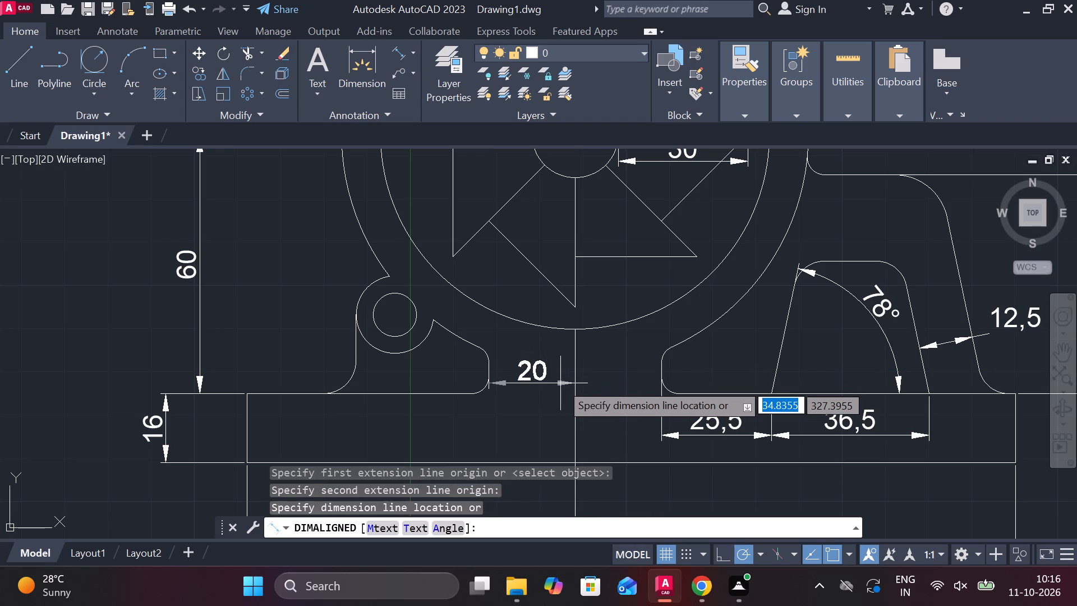
left_click(561, 375)
Add an aligned dimension from the centre of the lug hole to the housing's inner circle.
middle_click_drag(445, 336, 559, 346)
key("space")
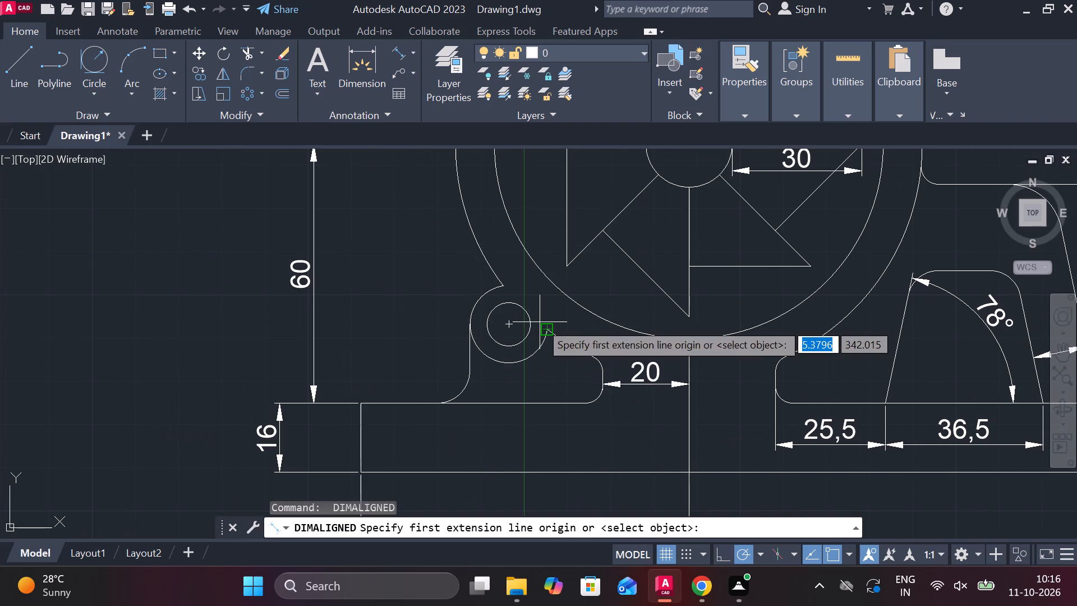
left_click(514, 324)
left_click(560, 288)
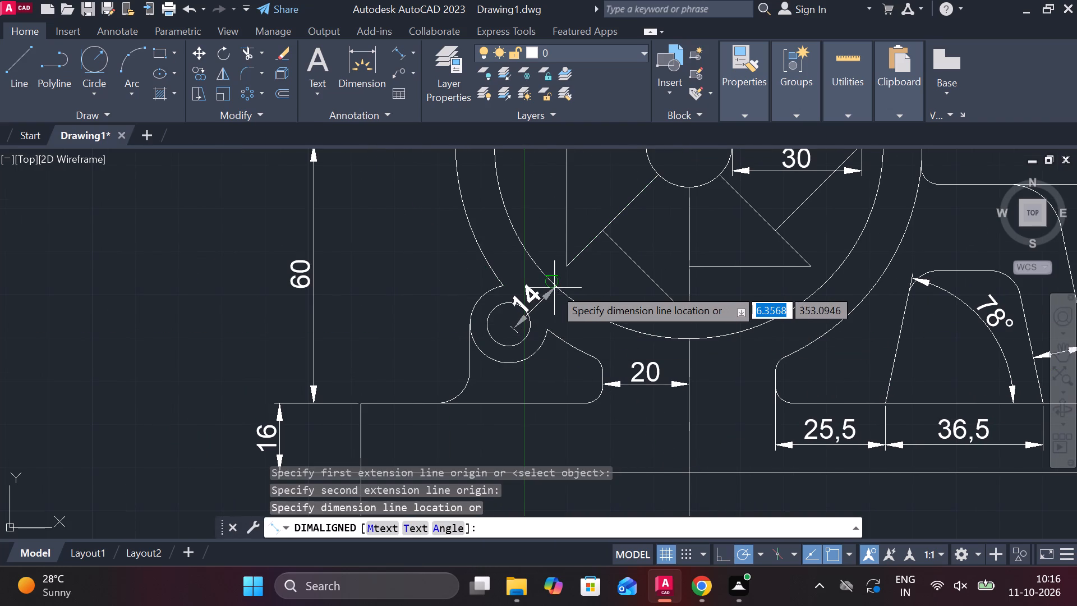
left_click(554, 288)
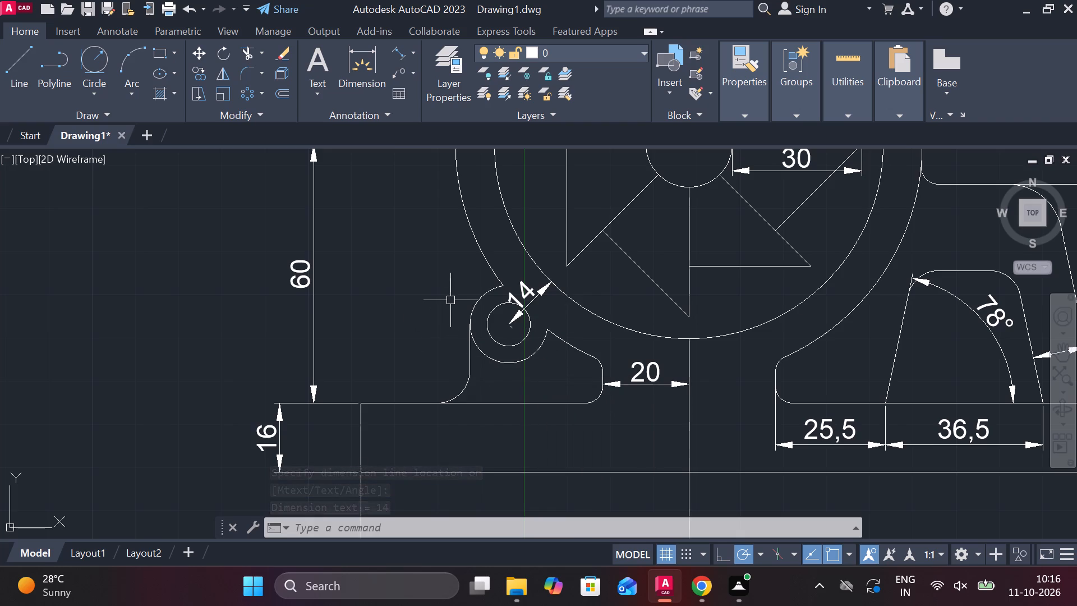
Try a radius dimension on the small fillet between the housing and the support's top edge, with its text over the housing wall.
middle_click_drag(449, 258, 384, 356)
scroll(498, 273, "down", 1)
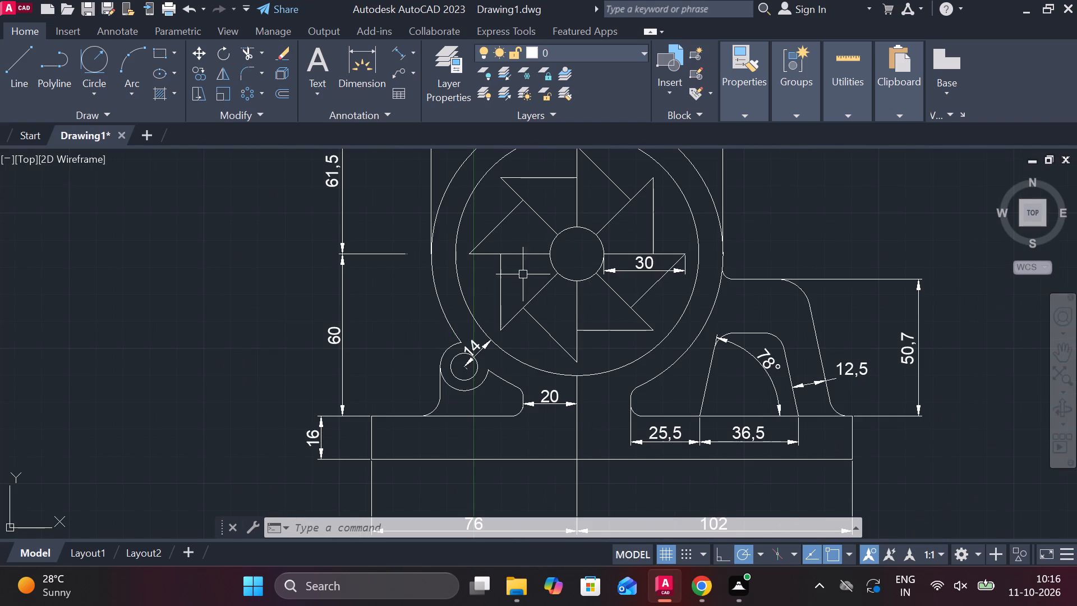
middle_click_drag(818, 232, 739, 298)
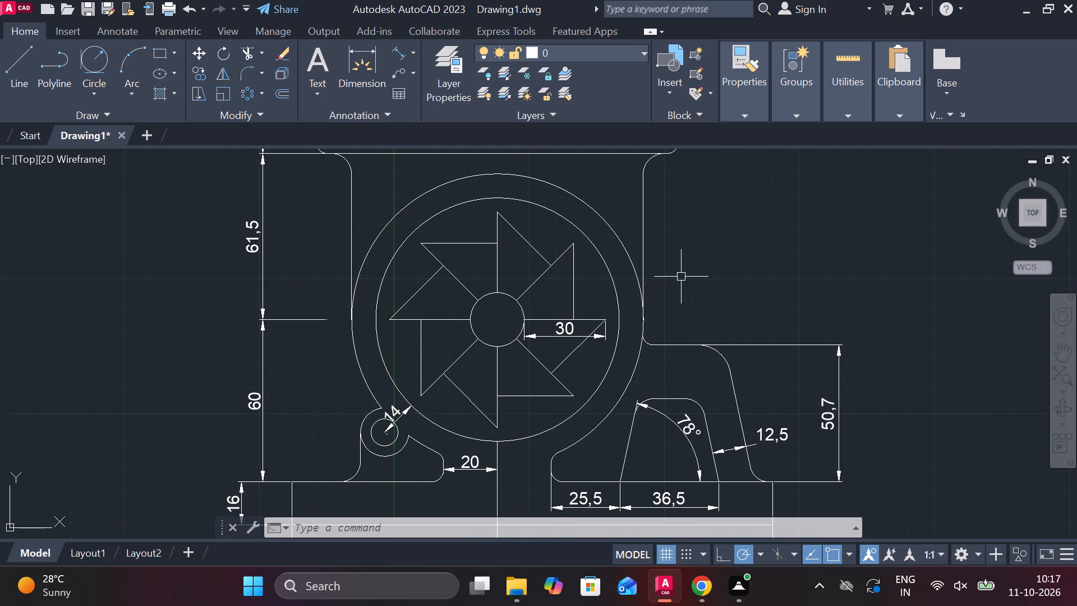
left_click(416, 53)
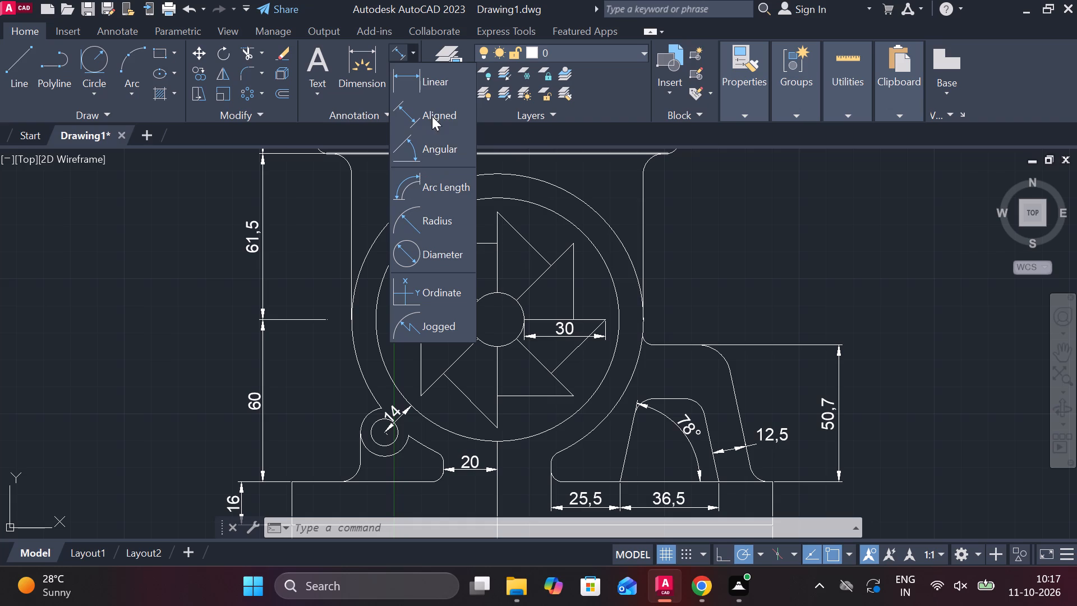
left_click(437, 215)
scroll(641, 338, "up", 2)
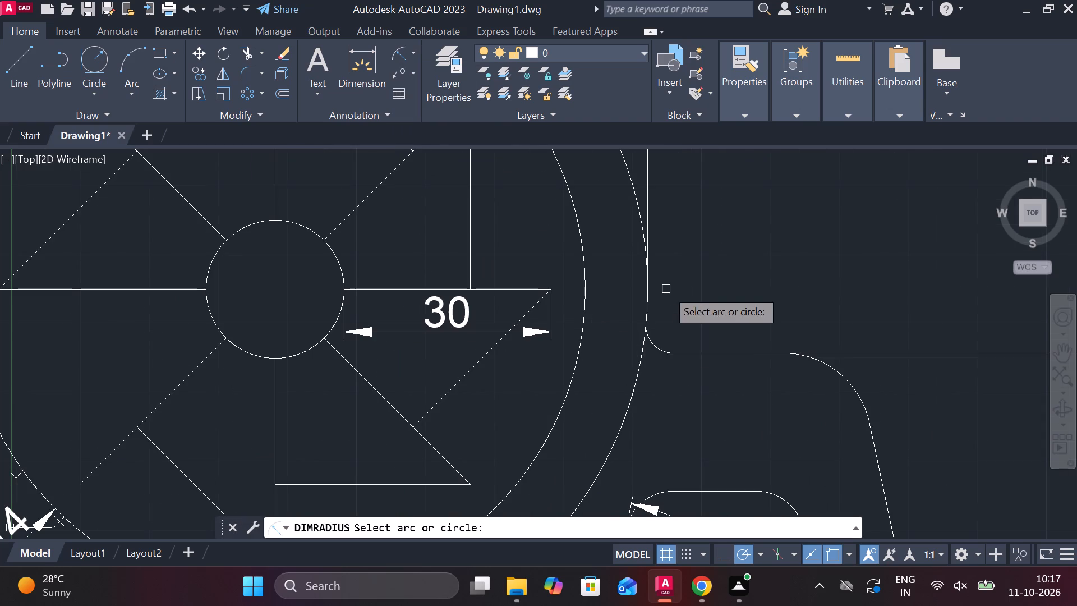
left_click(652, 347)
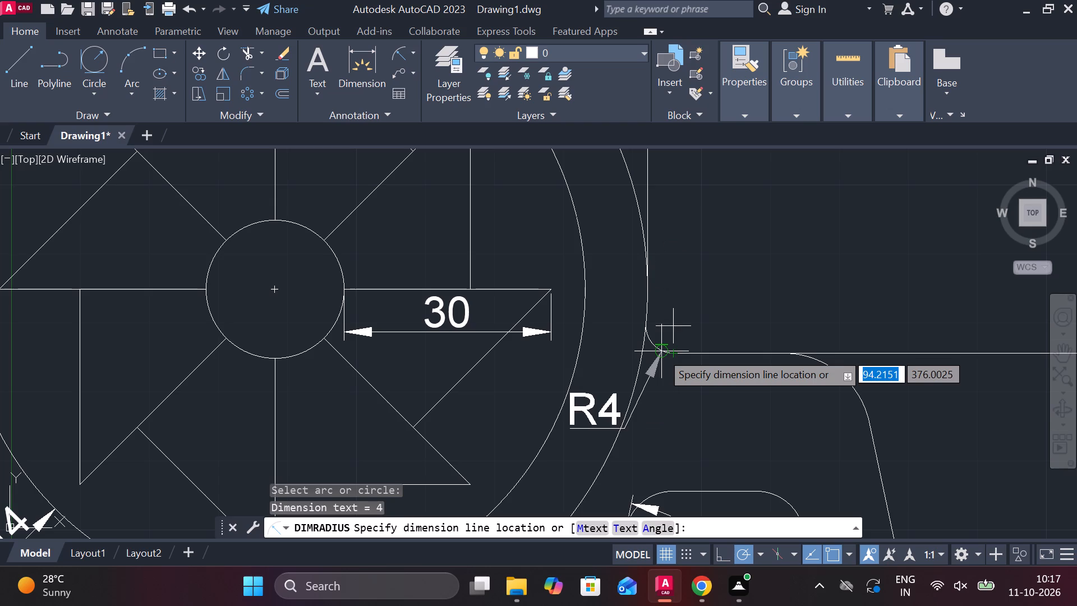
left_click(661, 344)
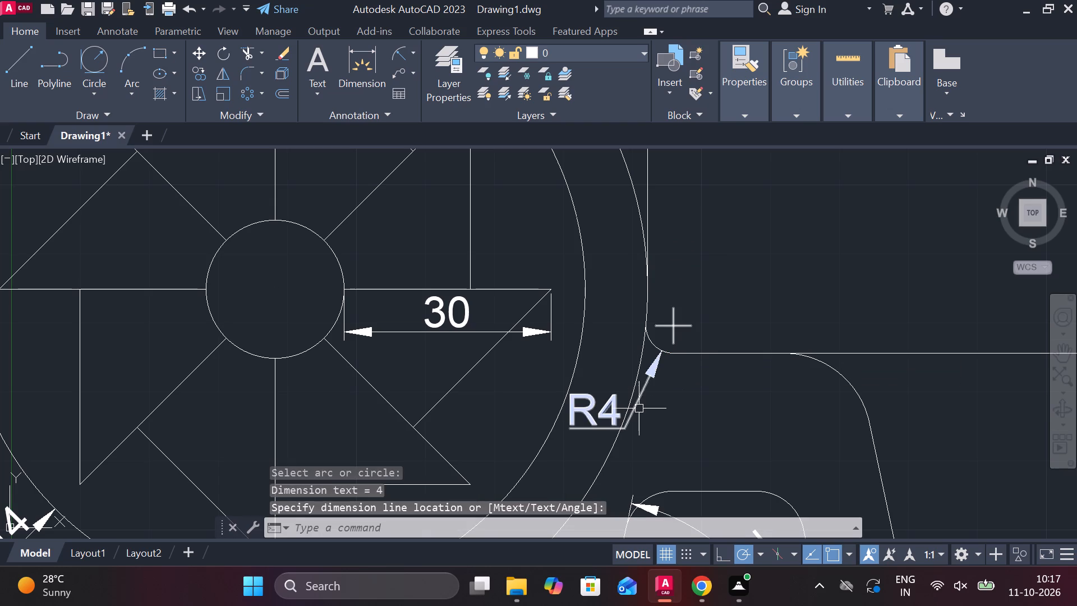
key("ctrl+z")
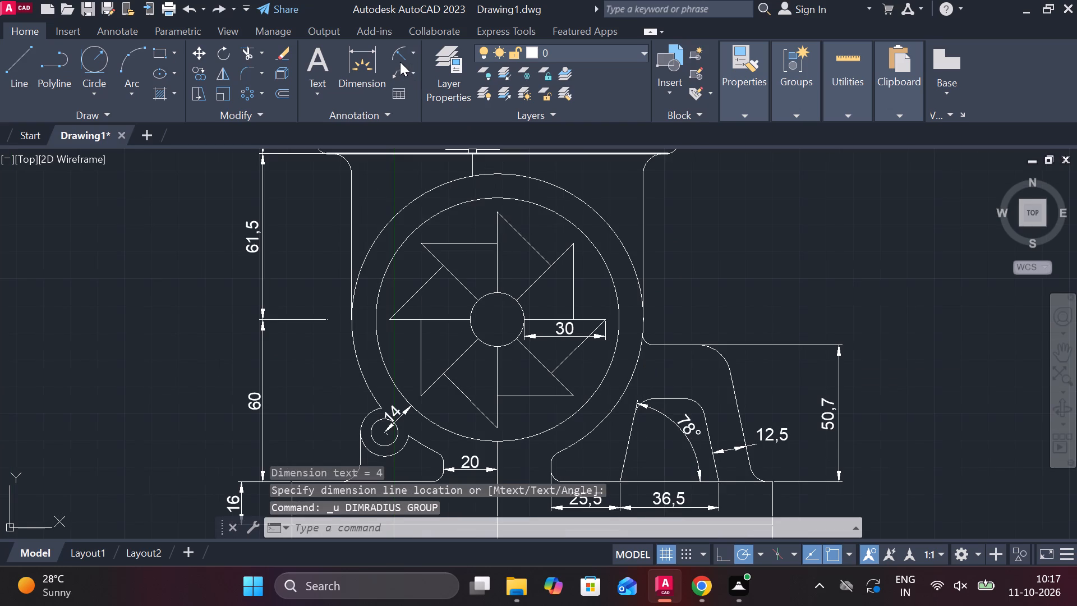
Add a radius dimension to the small fillet between the housing and the support, with its text below the support's top edge.
left_click(400, 56)
scroll(701, 391, "up", 2)
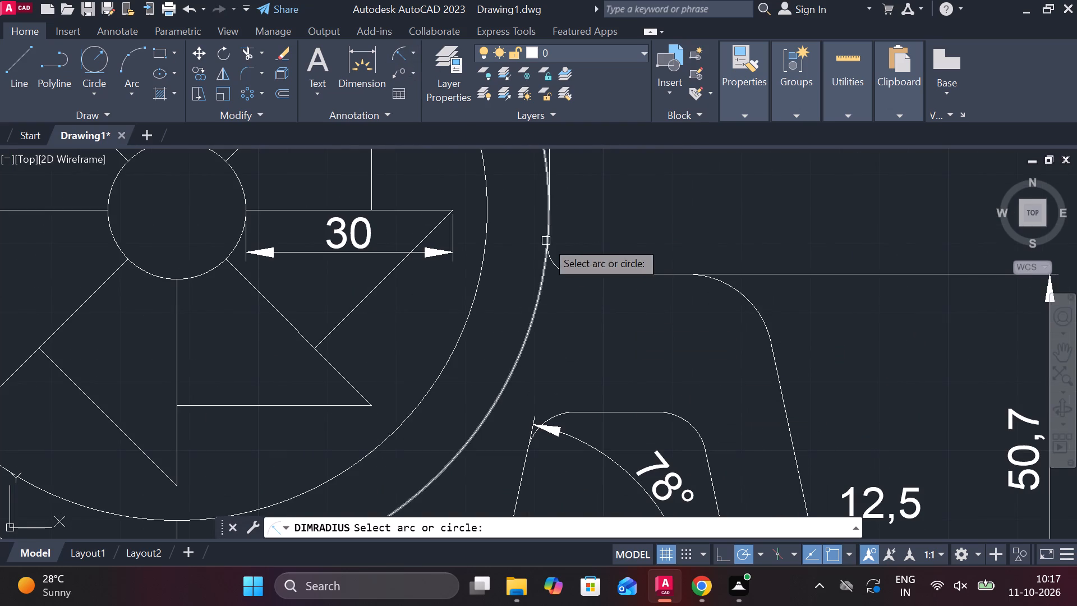
left_click(558, 264)
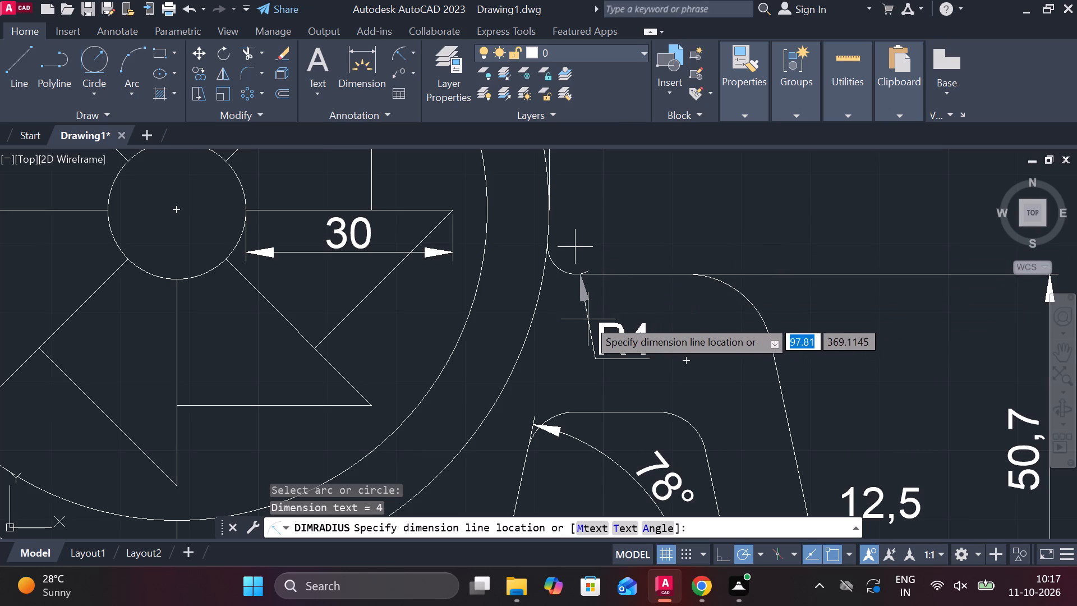
left_click(577, 310)
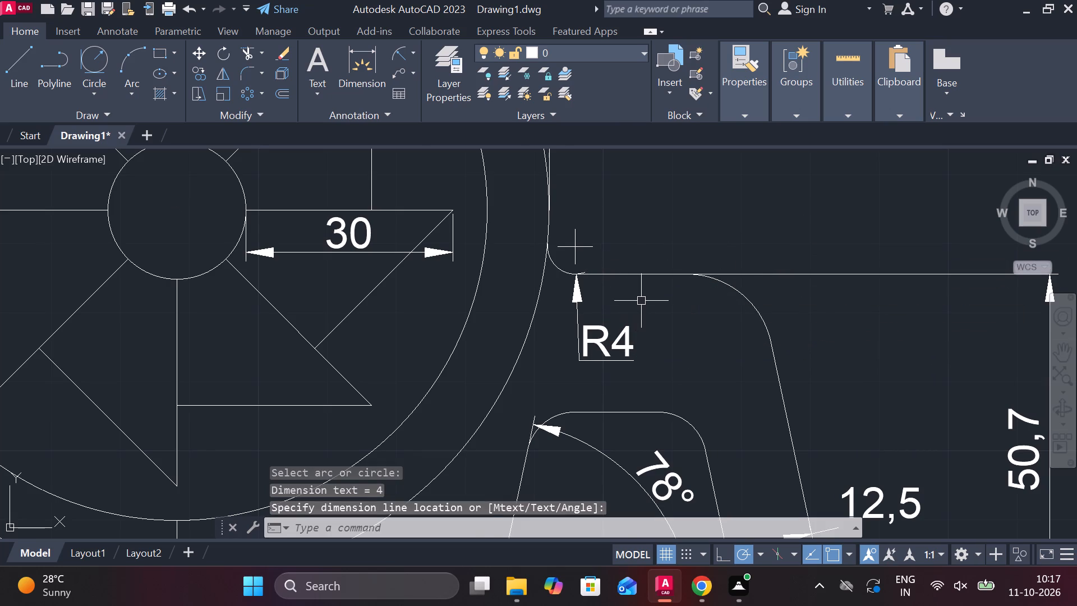
Add a radius dimension to the support's outer upper corner arc, with its text above and outside the support.
scroll(642, 300, "down", 1)
middle_click_drag(685, 265, 593, 283)
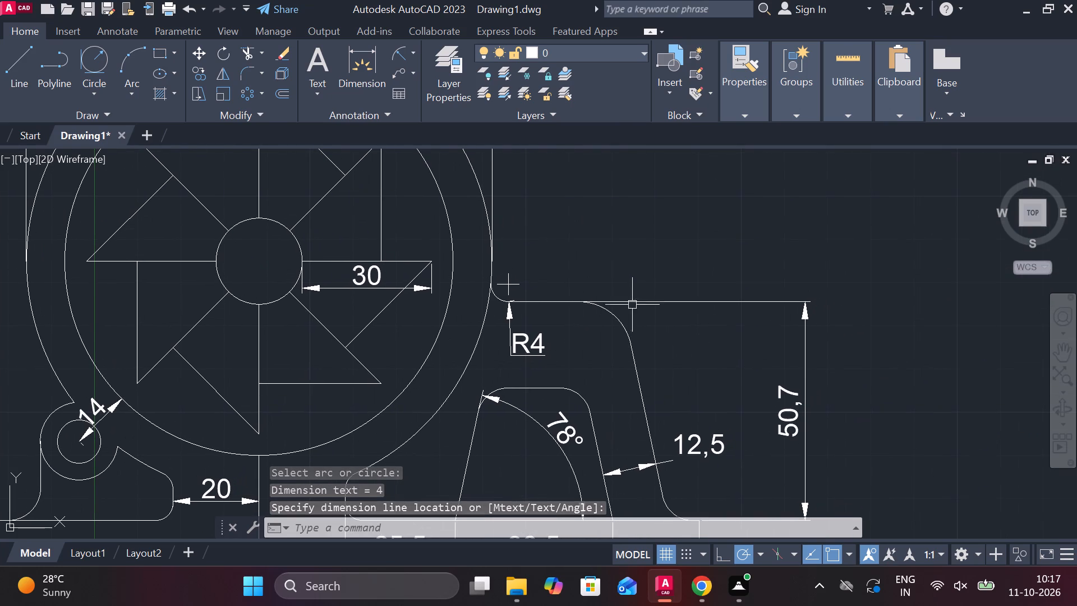
key("space")
left_click(623, 323)
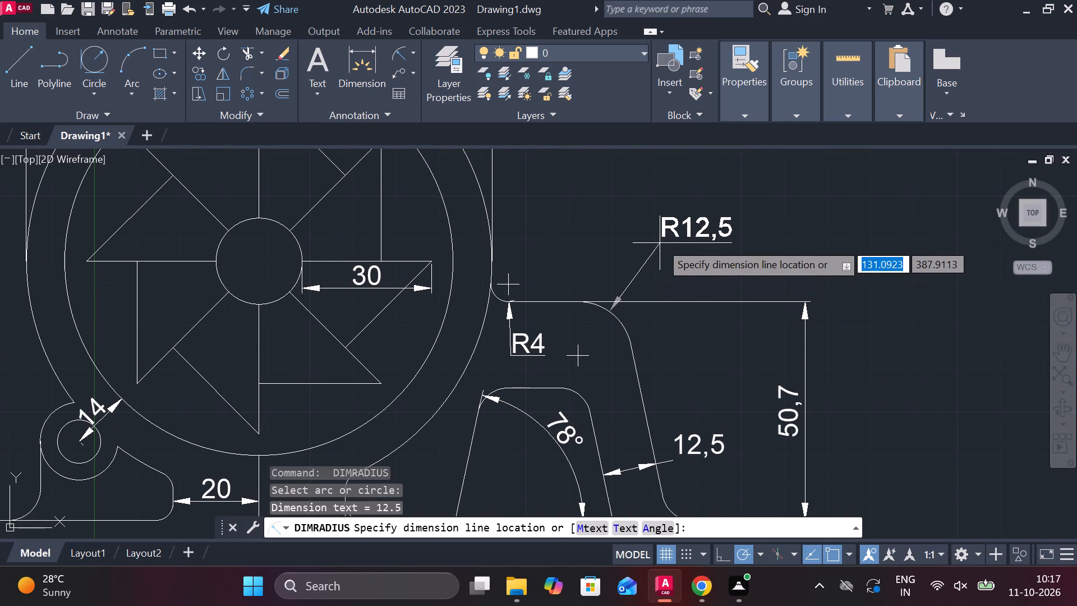
left_click(651, 236)
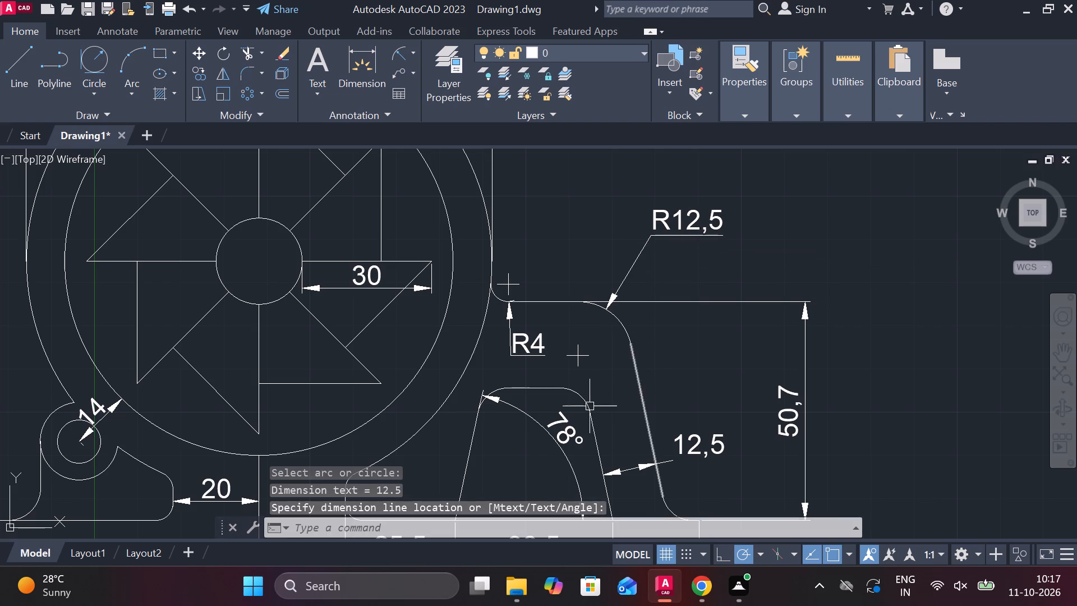
Add a radius dimension to the support cutout's upper right corner arc, with its text up and to the right of the arc.
key("space")
left_click(587, 406)
left_click(666, 339)
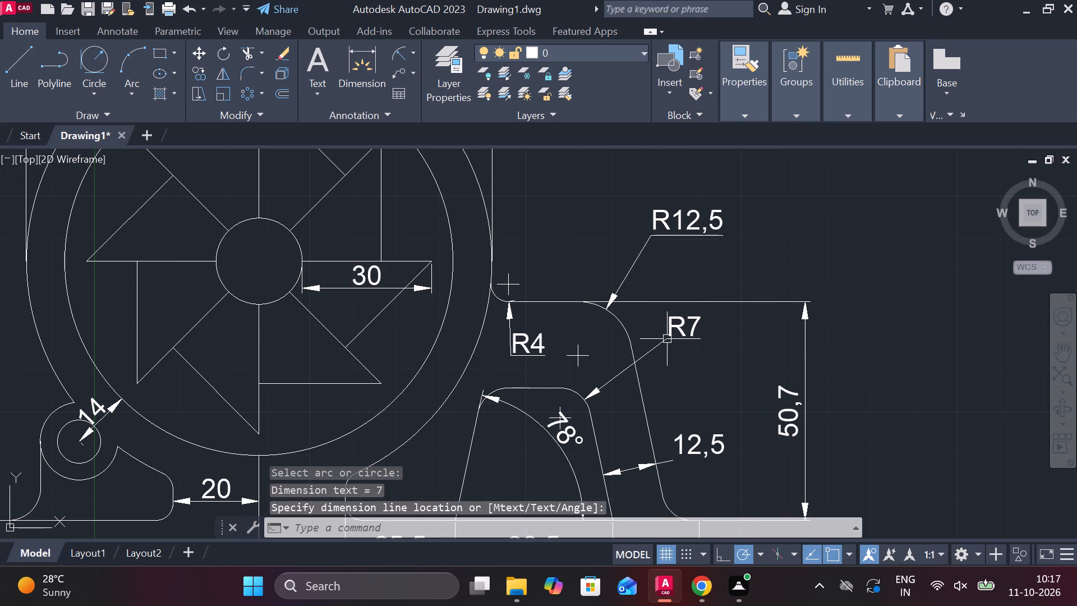
Add a radius dimension to the right fillet between the flange and the housing's vertical wall, with its text inside the flange.
scroll(711, 350, "down", 1)
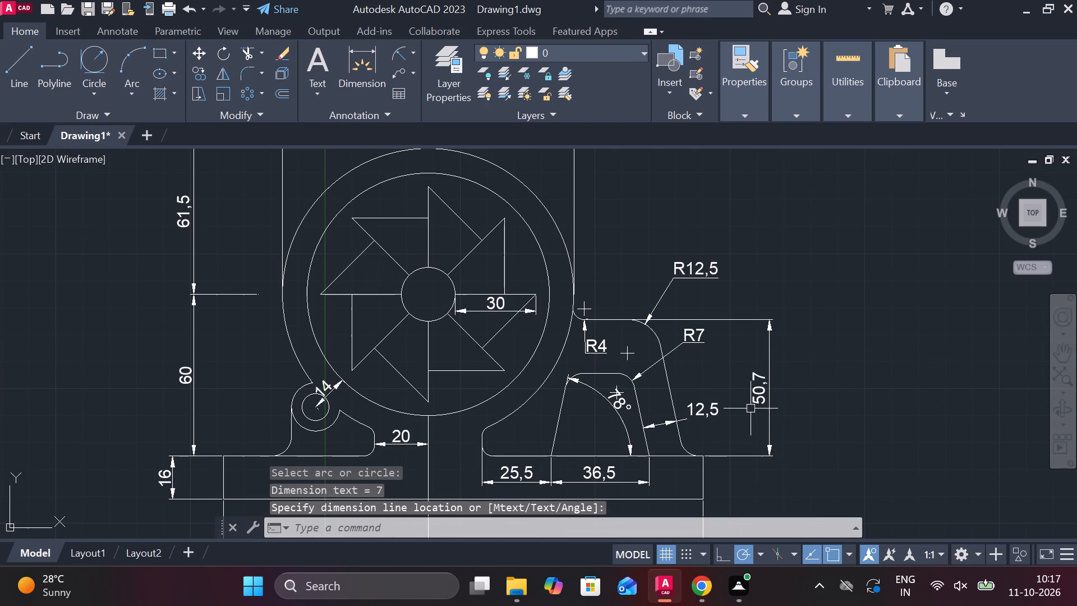
middle_click_drag(627, 265, 654, 475)
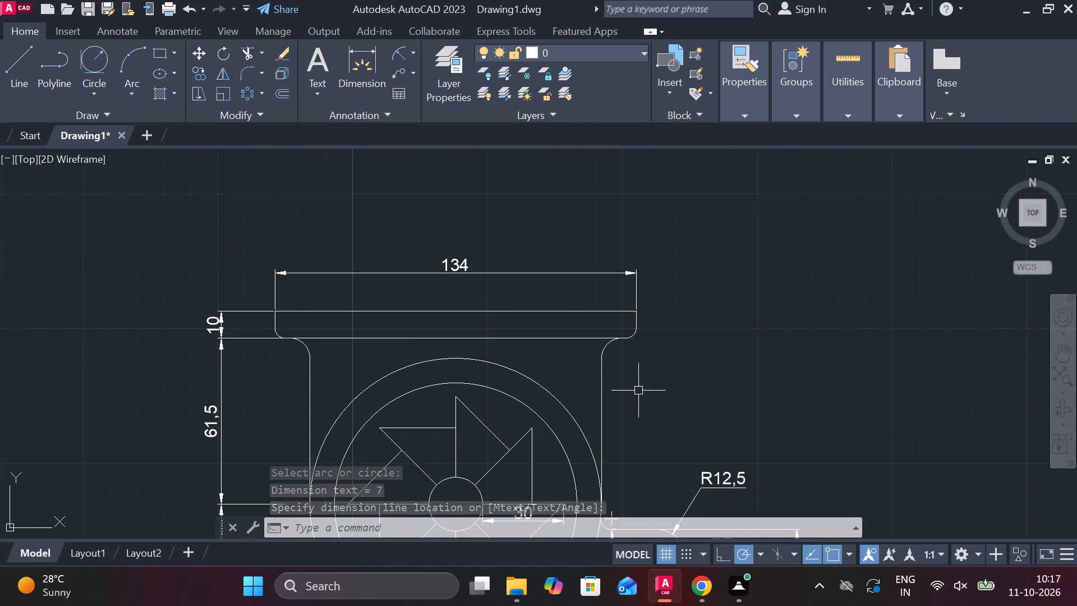
scroll(637, 390, "up", 1)
key("space")
left_click(588, 325)
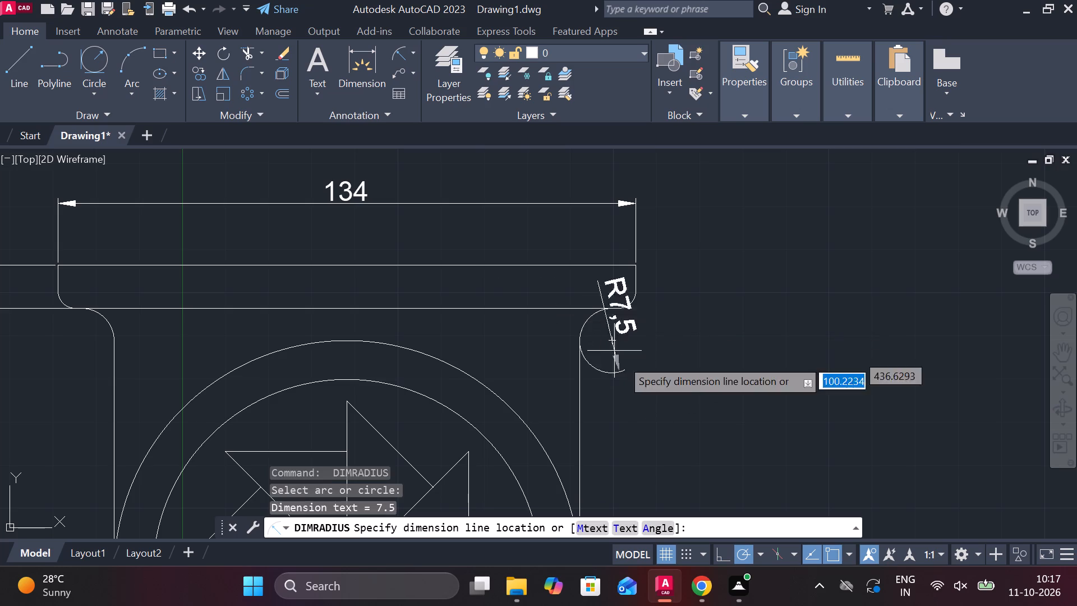
left_click(596, 326)
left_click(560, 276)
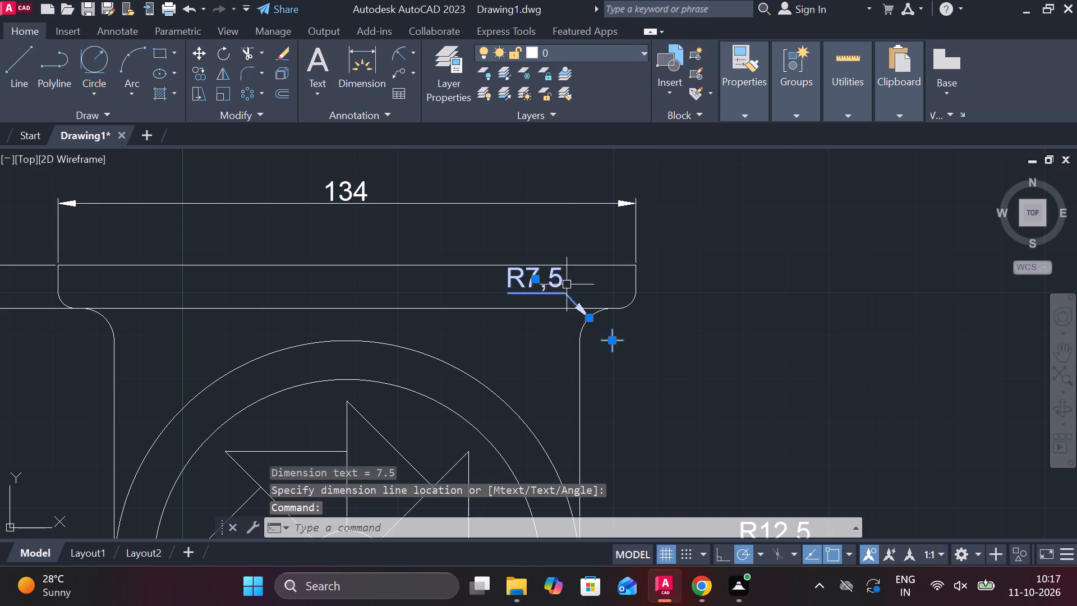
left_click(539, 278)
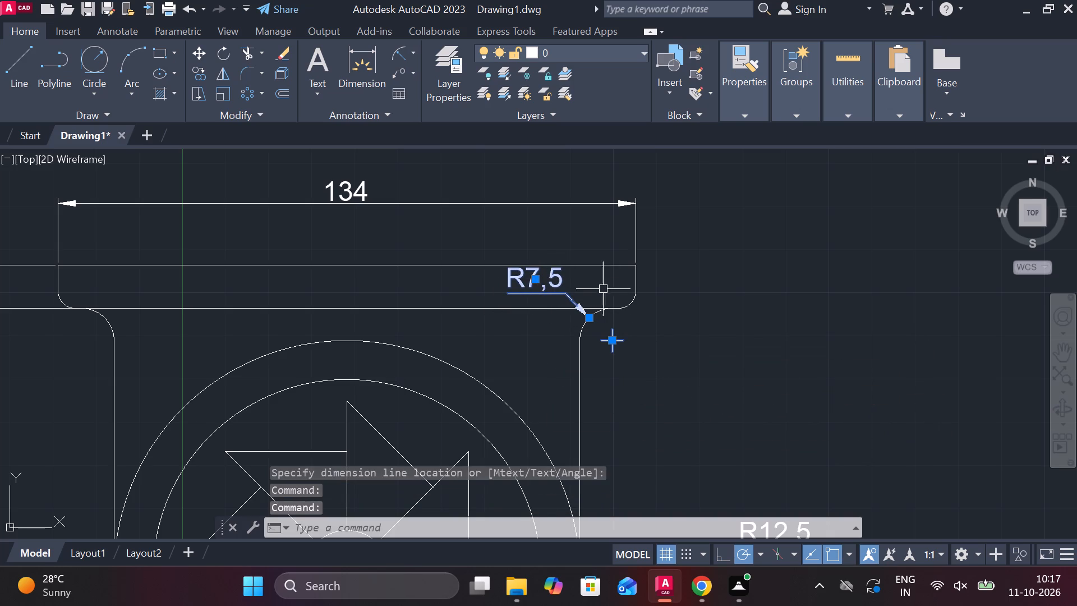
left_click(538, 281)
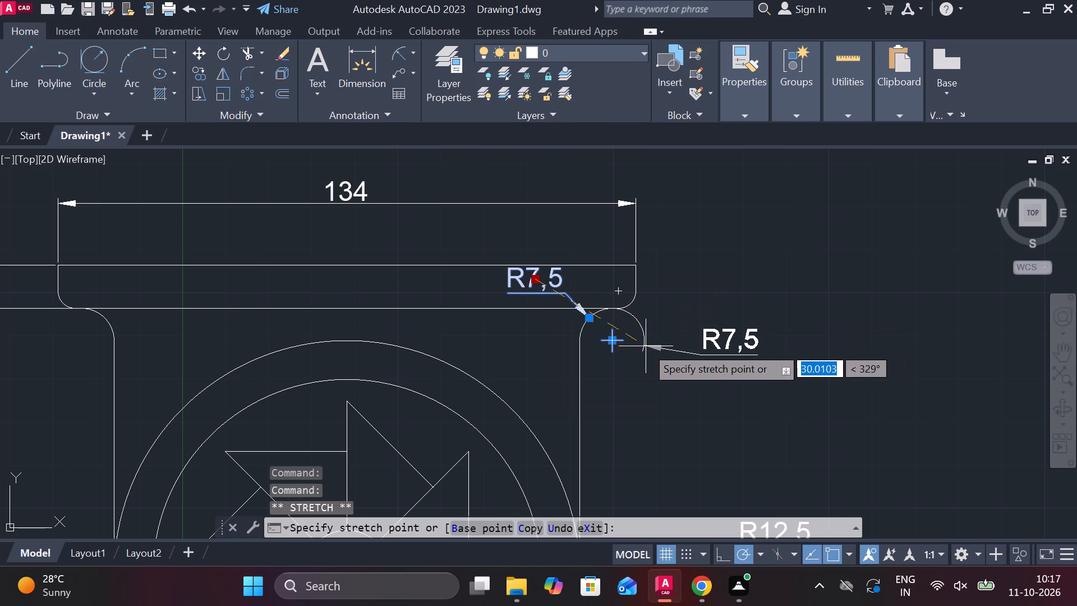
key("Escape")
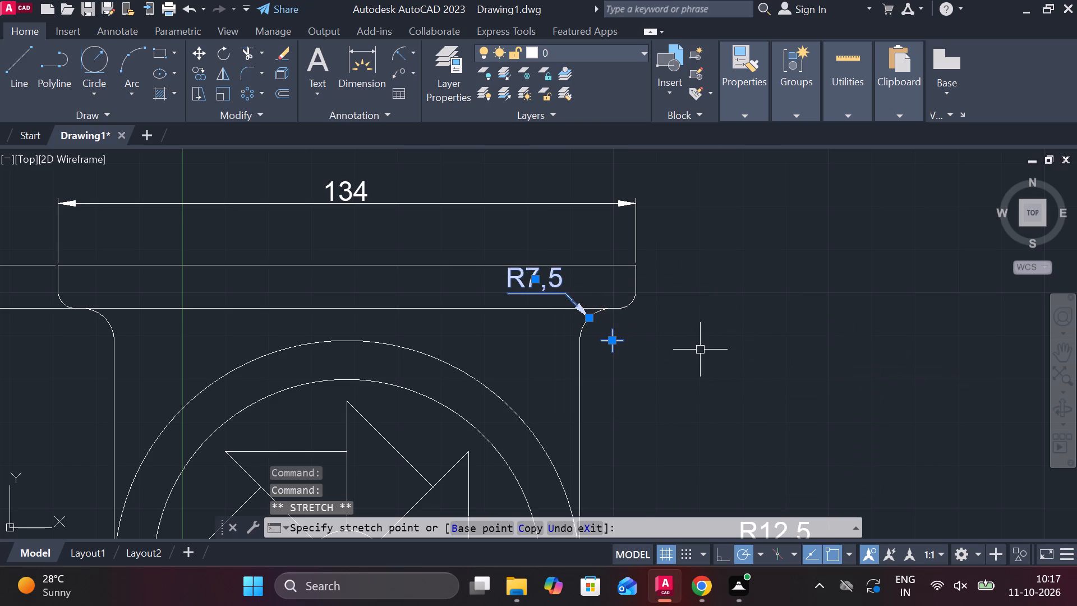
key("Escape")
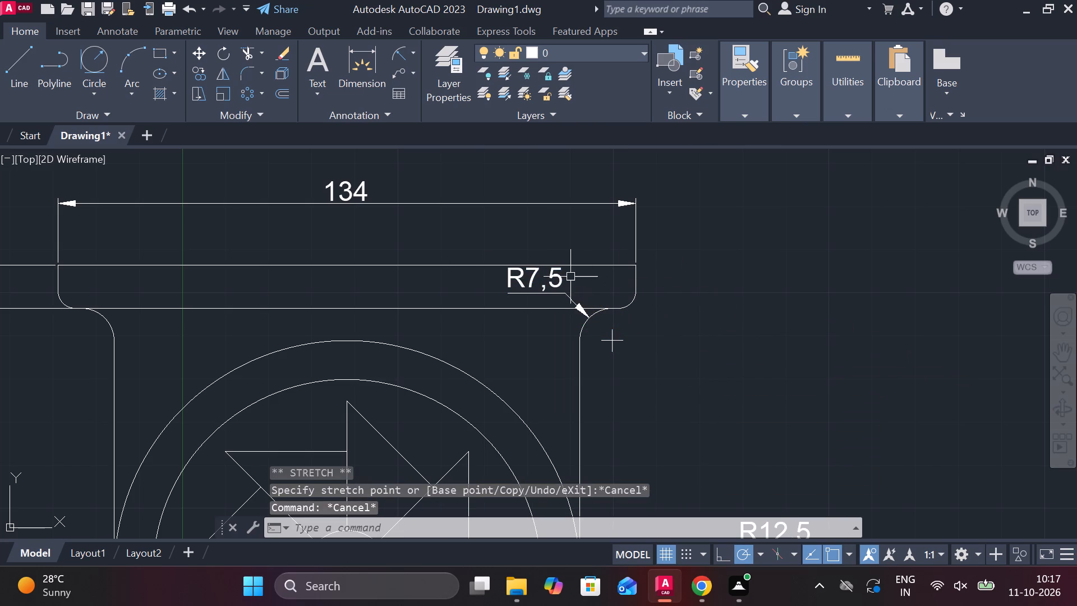
Modify the ISO-25 dimension style to draw the dimension line between extension lines, and set that style current.
type("D")
key("space")
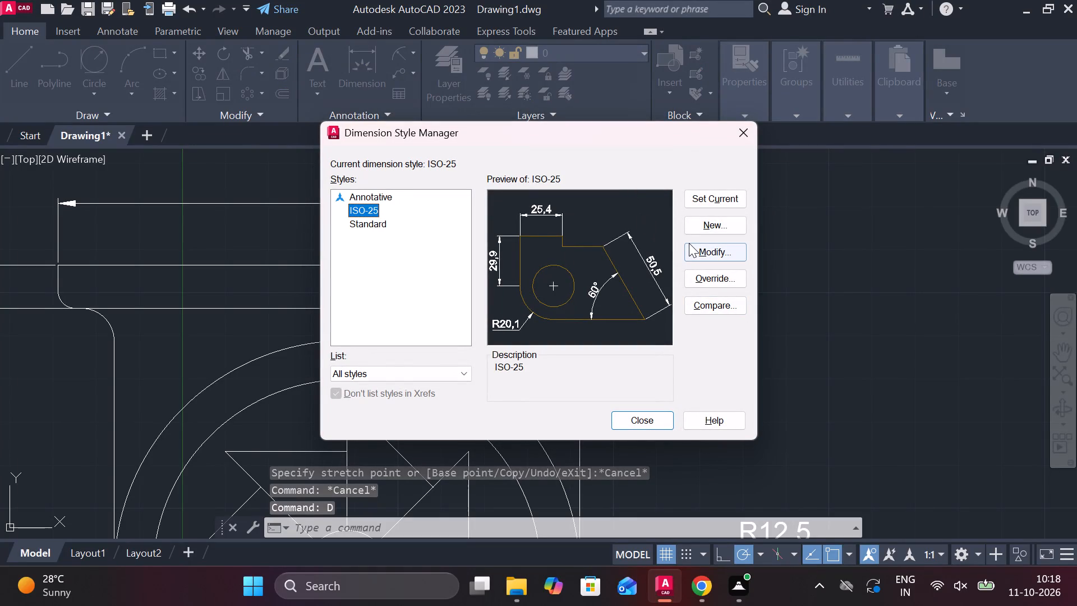
left_click(689, 243)
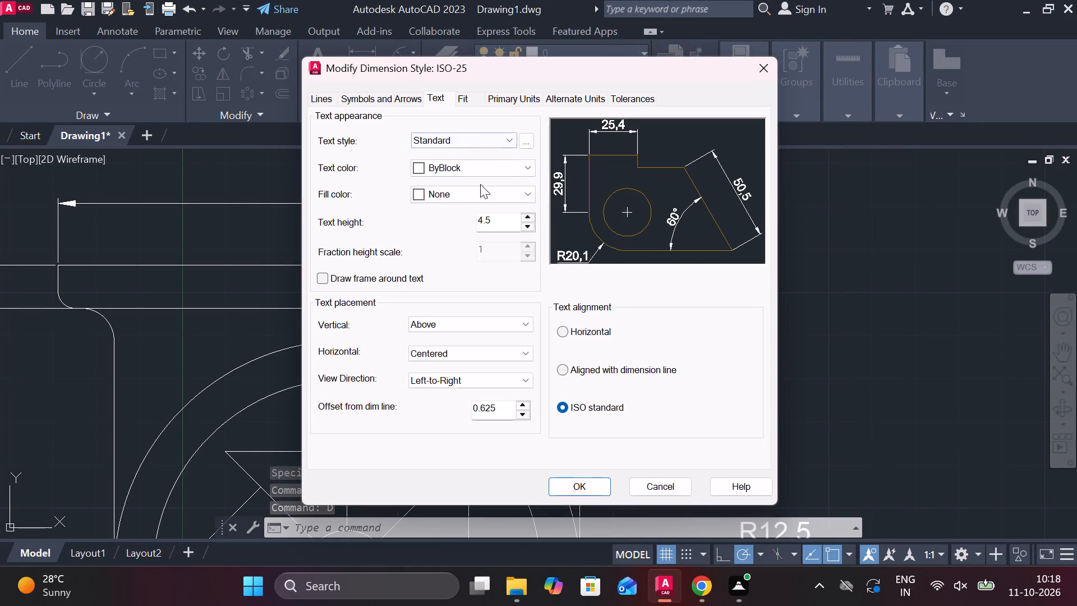
left_click(459, 93)
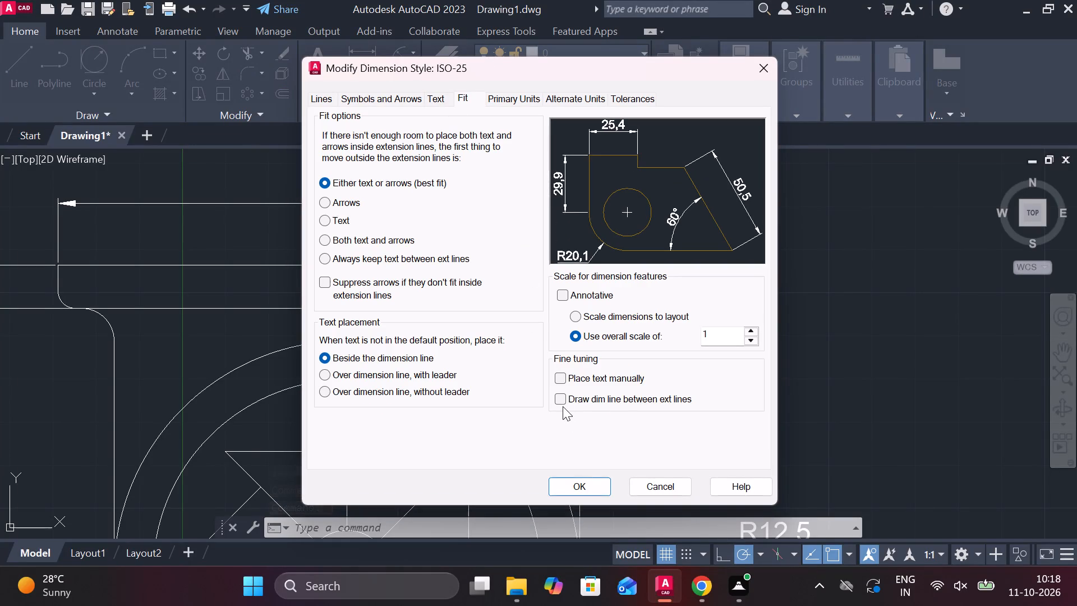
left_click(561, 396)
left_click(583, 488)
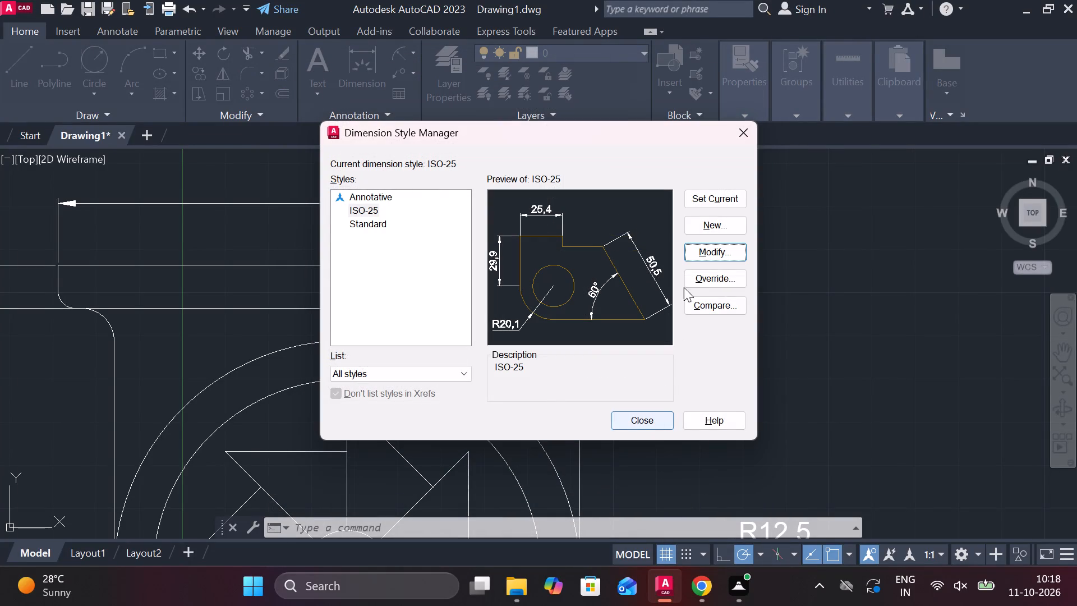
left_click(708, 204)
left_click(630, 424)
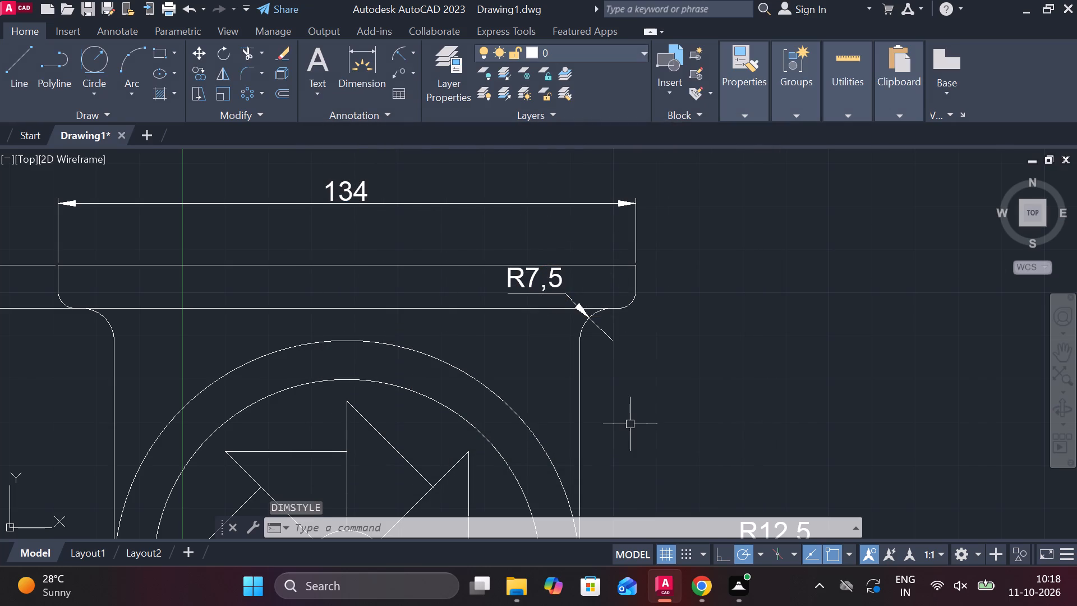
Erase the radius dimension of the right fillet between the flange and the housing wall.
left_click(553, 280)
type("E")
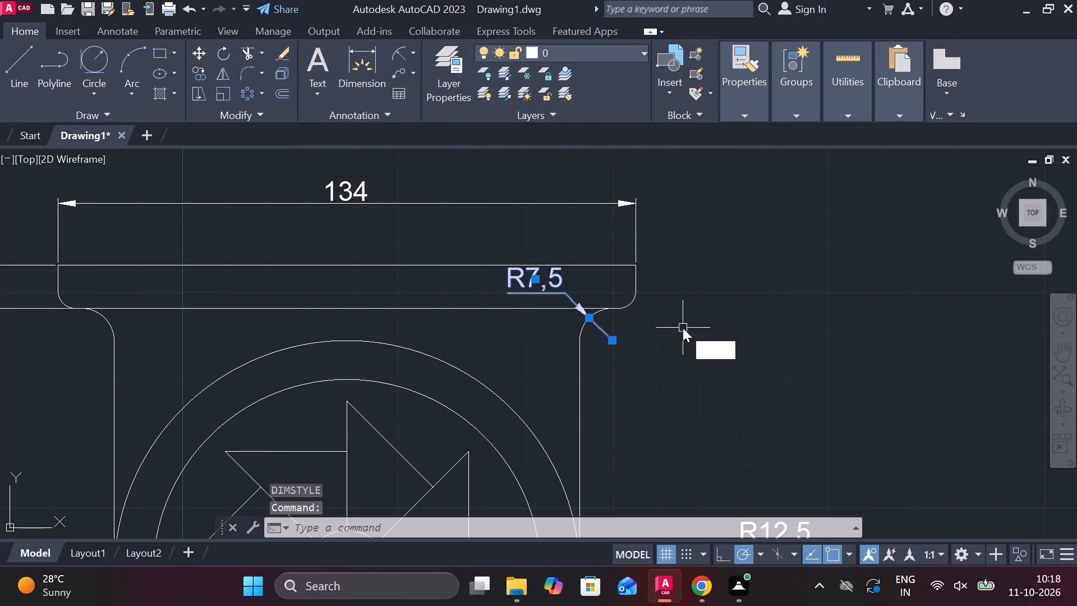
key("space")
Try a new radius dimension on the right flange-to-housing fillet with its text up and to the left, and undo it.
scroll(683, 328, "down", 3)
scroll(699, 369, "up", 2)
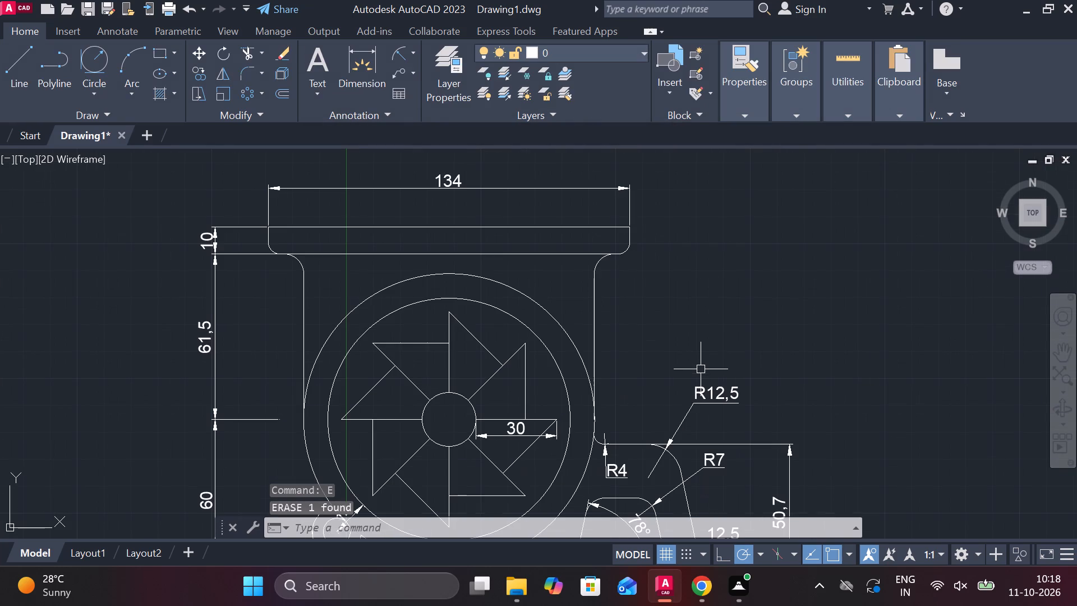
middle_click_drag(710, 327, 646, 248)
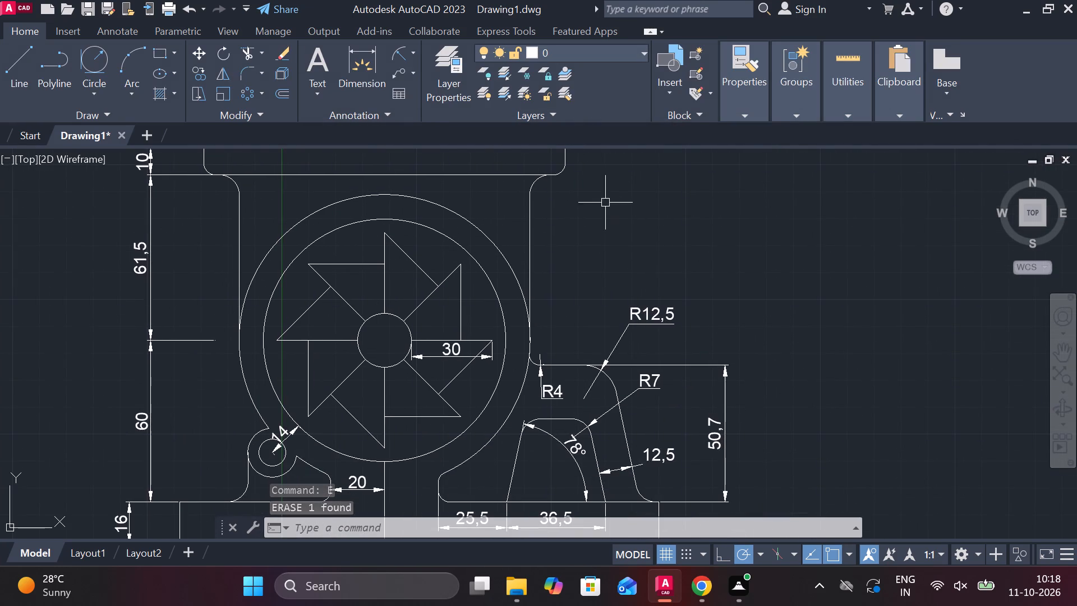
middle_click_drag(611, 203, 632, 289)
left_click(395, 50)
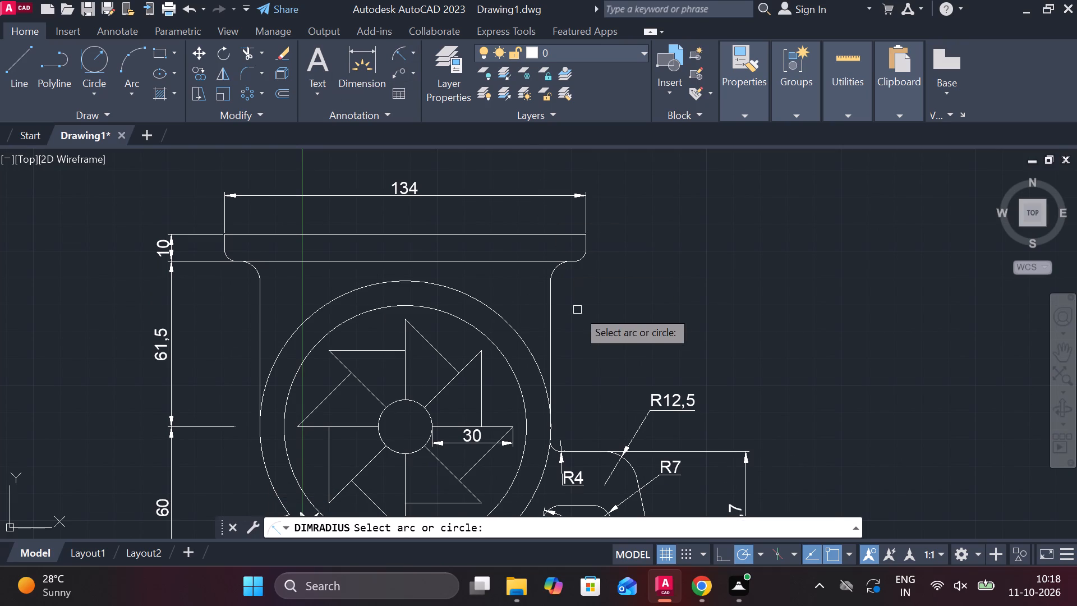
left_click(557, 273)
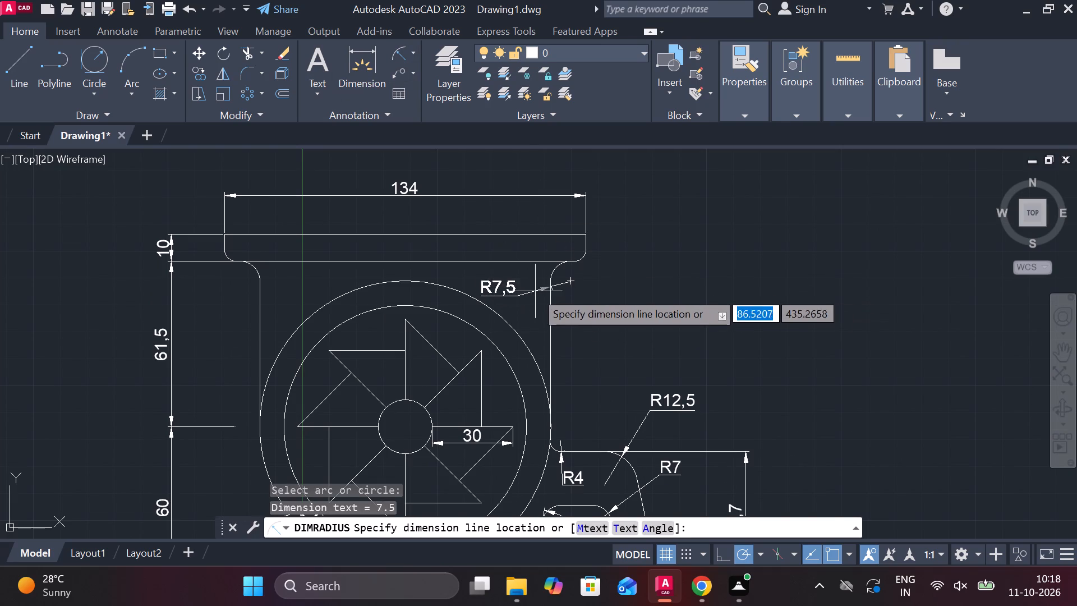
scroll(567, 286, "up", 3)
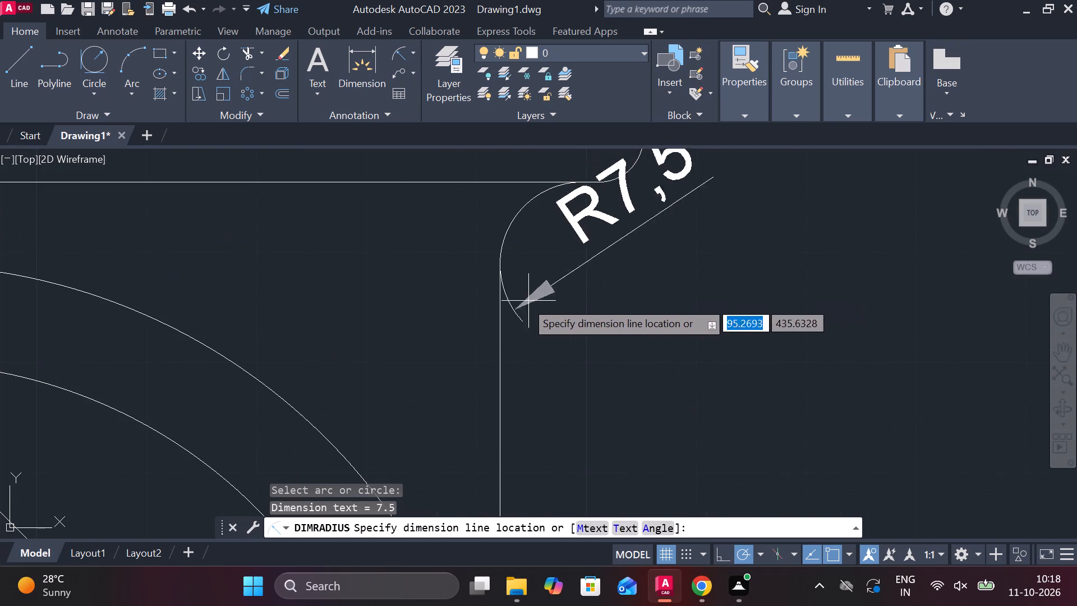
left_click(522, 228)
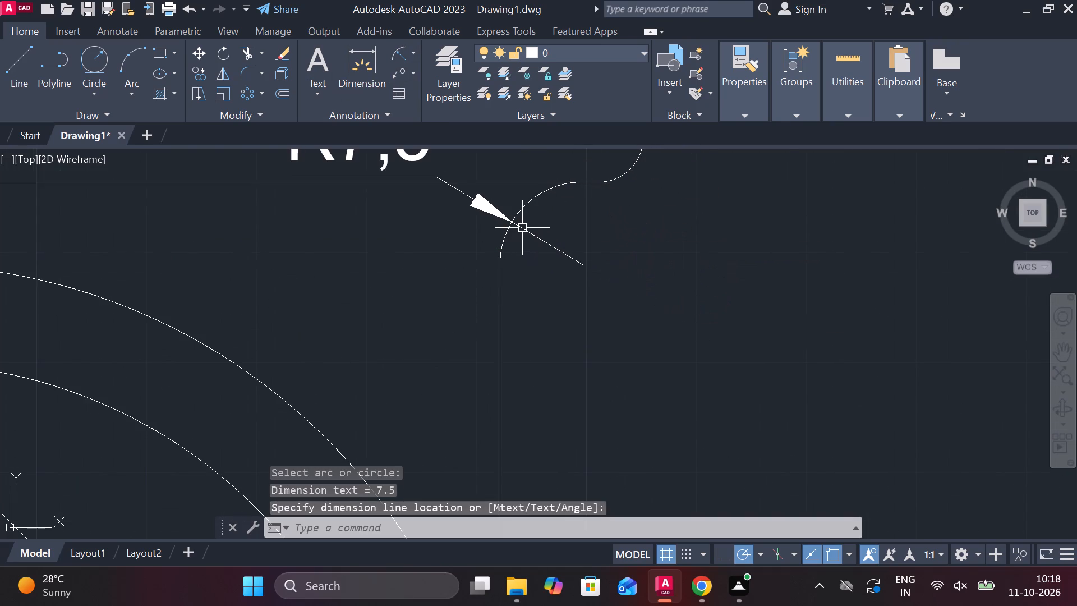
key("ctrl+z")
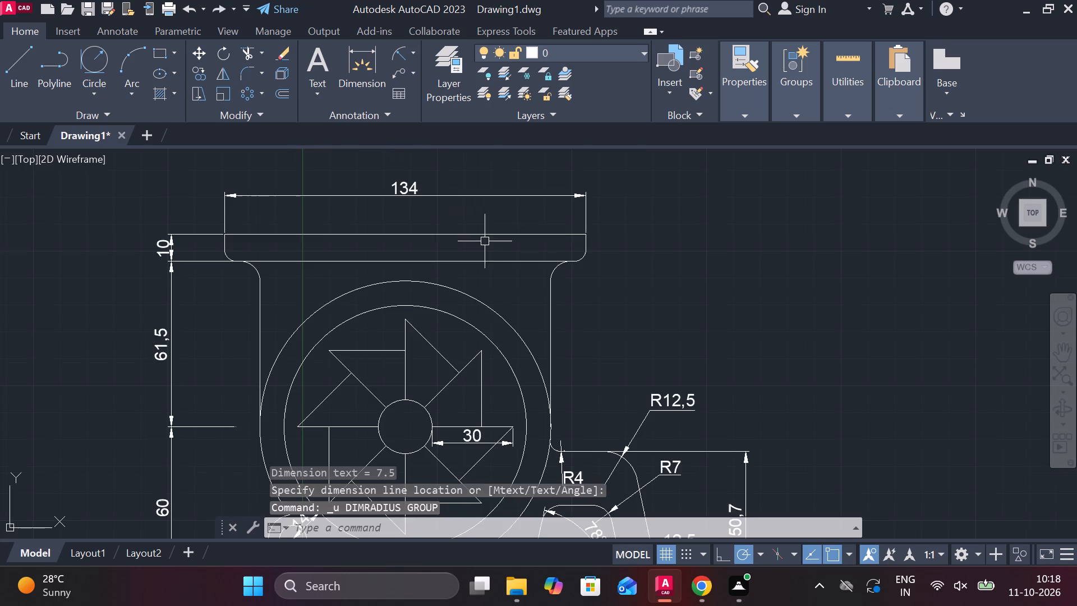
Add a radius dimension to the flange's lower right corner arc, with its text outside, to the right and slightly below.
left_click(401, 50)
scroll(631, 236, "up", 2)
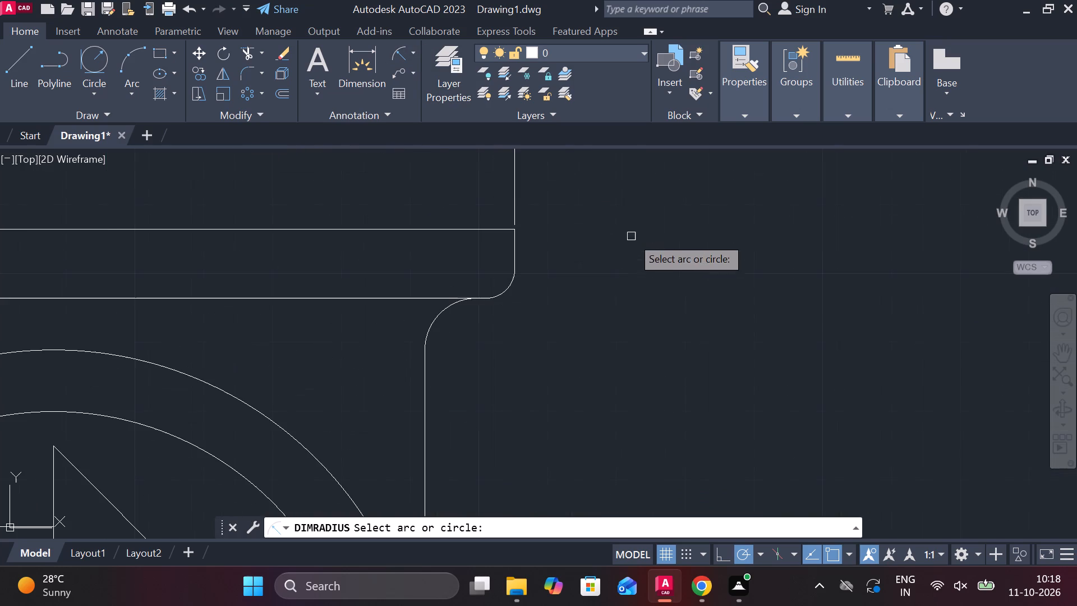
left_click(514, 286)
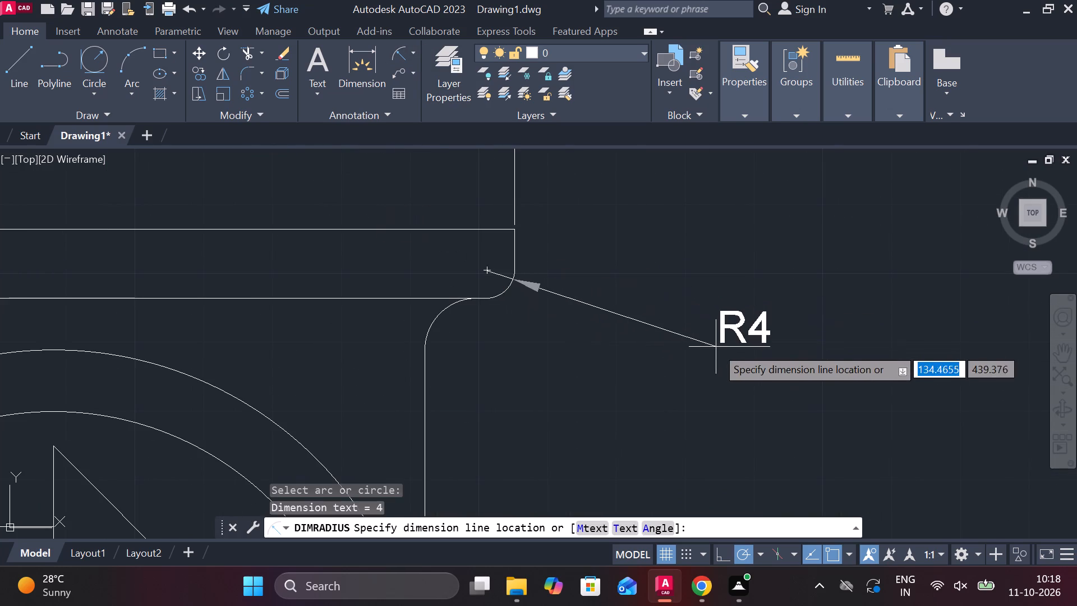
left_click(625, 319)
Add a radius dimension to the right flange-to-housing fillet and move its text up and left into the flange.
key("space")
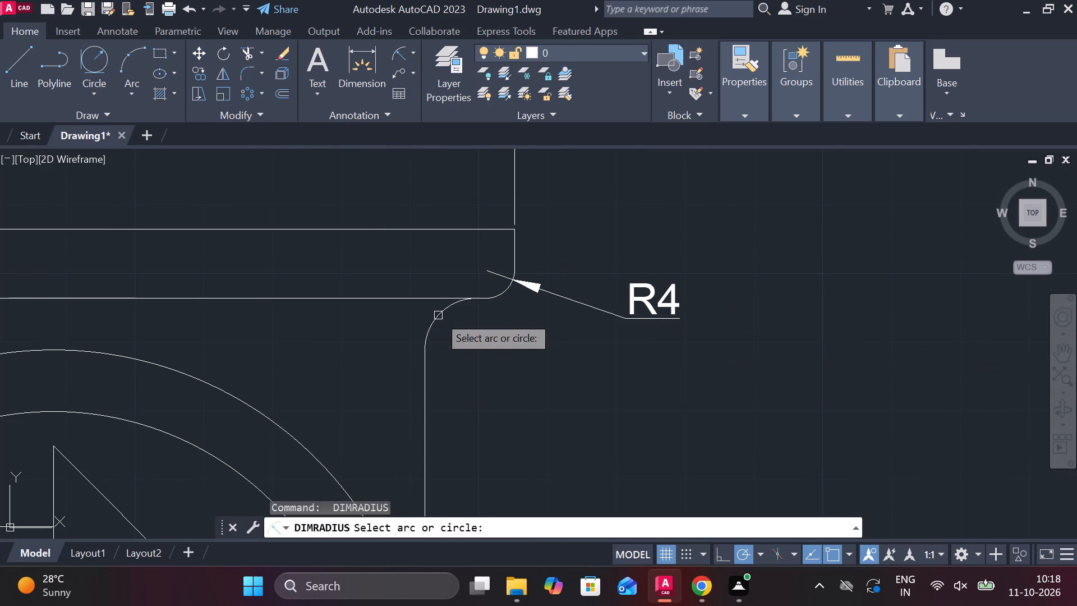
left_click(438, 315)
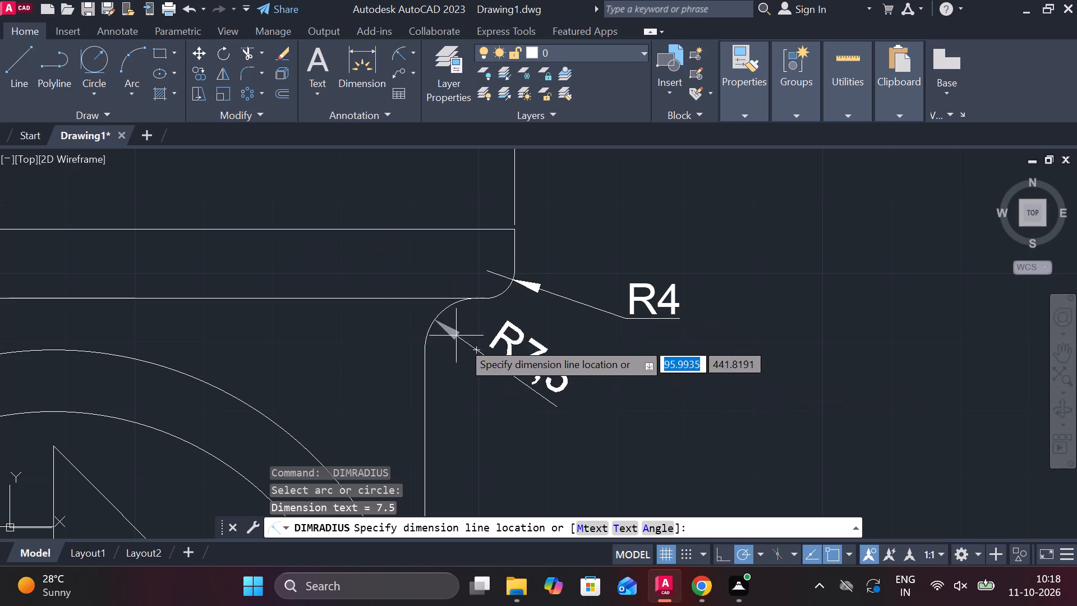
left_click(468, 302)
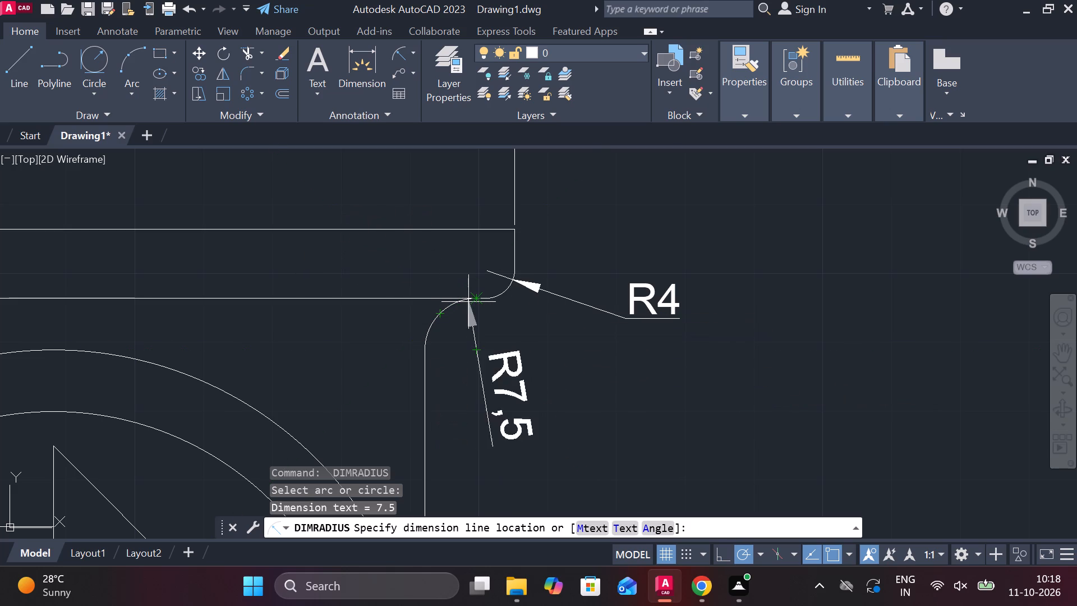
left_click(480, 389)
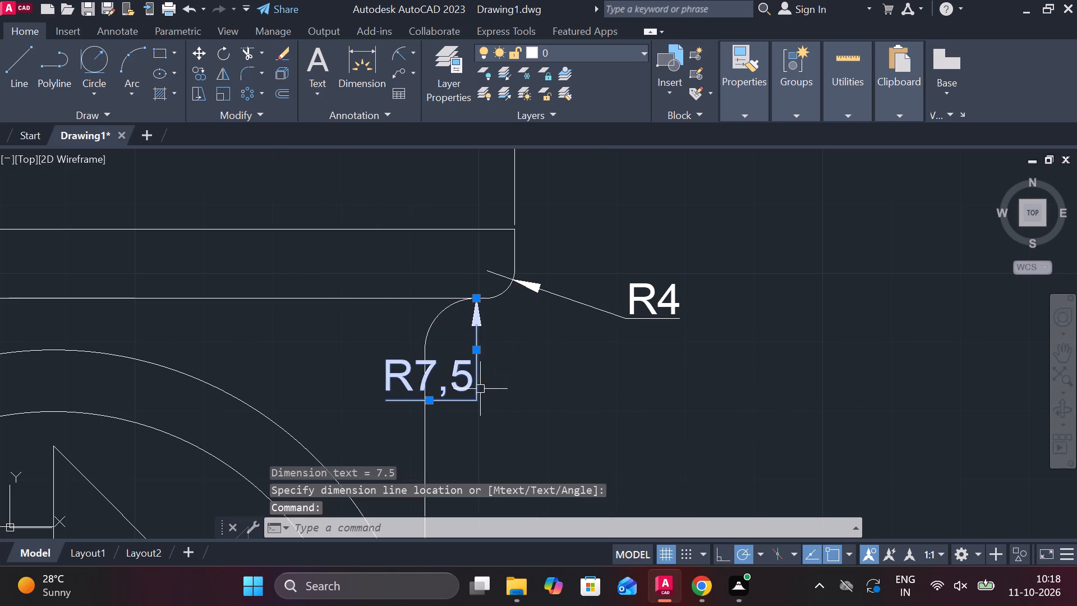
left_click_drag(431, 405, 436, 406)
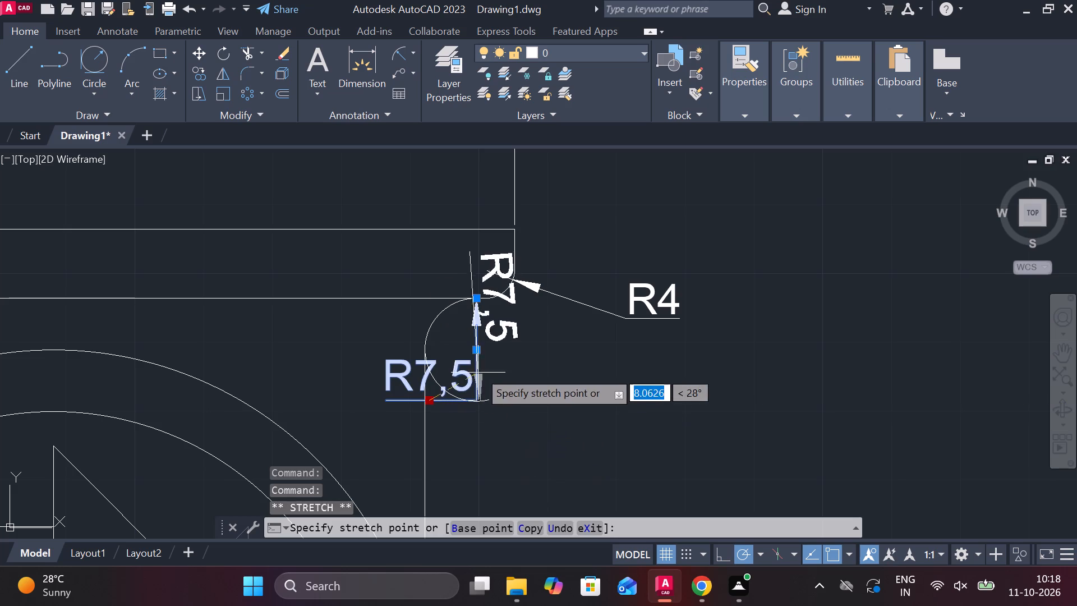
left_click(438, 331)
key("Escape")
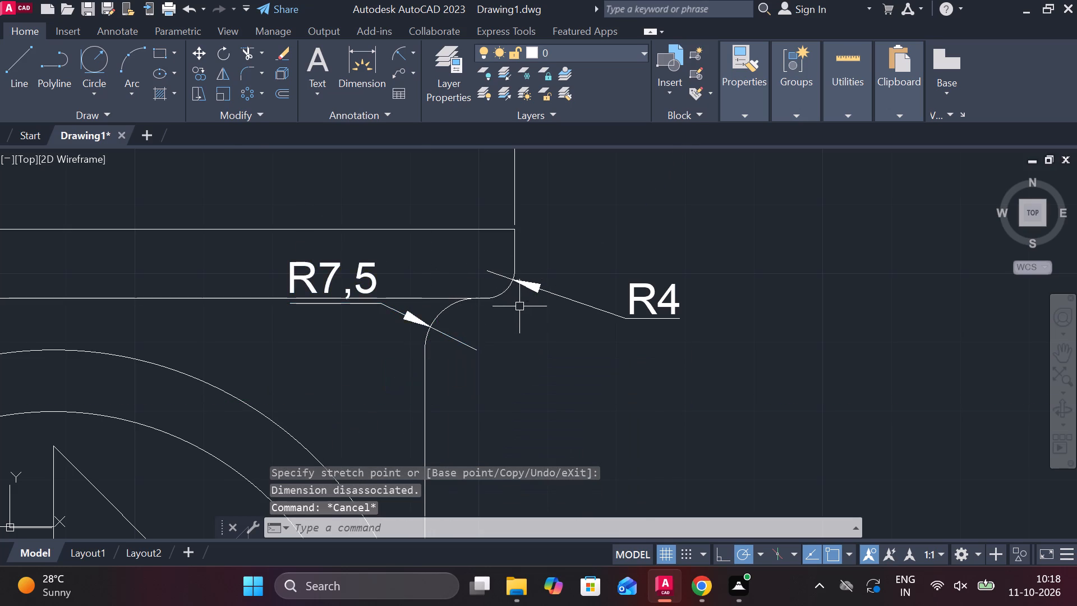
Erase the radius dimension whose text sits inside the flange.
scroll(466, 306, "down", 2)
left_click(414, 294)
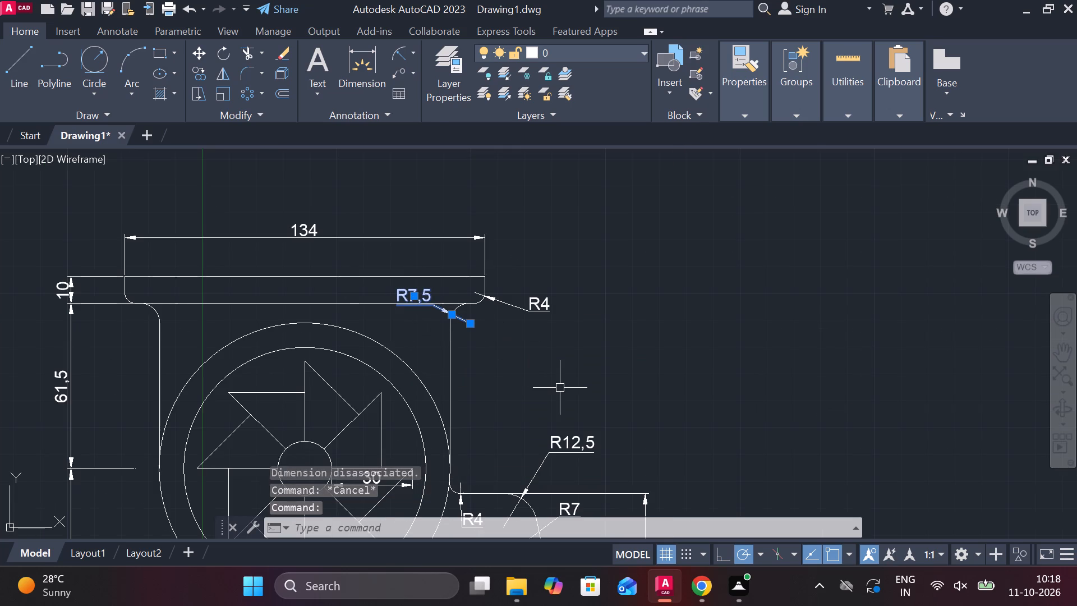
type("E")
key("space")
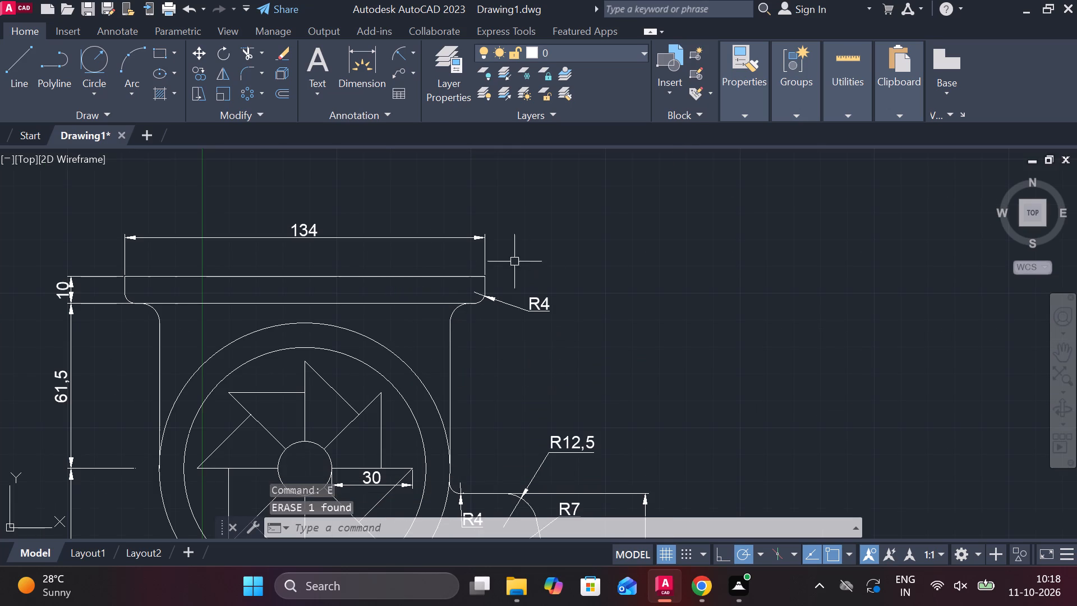
Add a radius dimension to the right flange-to-housing fillet, with its text outside the housing, below the flange corner's radius text.
left_click(400, 52)
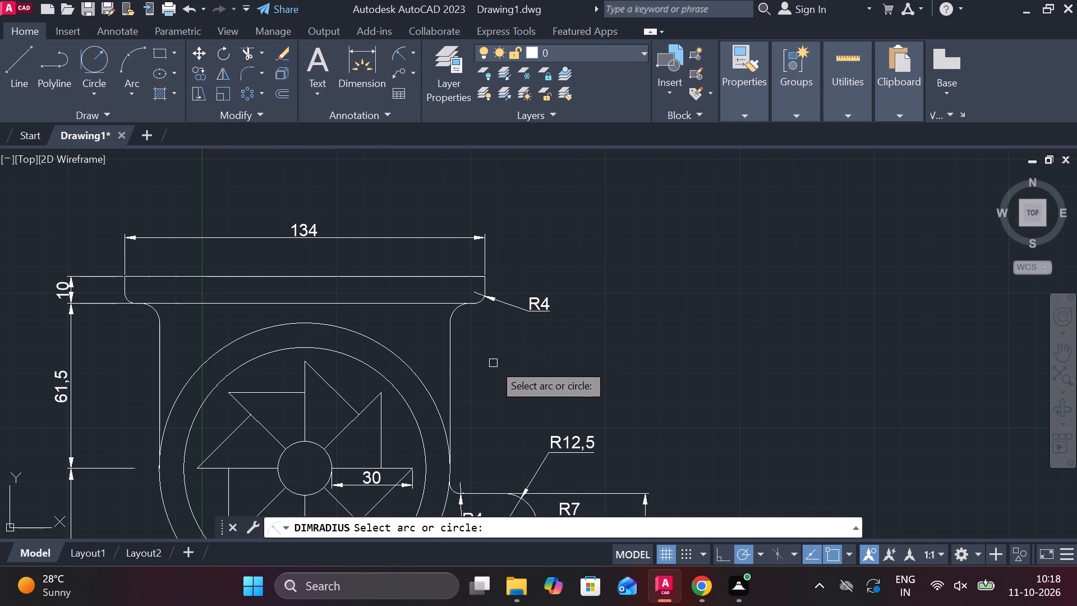
scroll(493, 363, "up", 1)
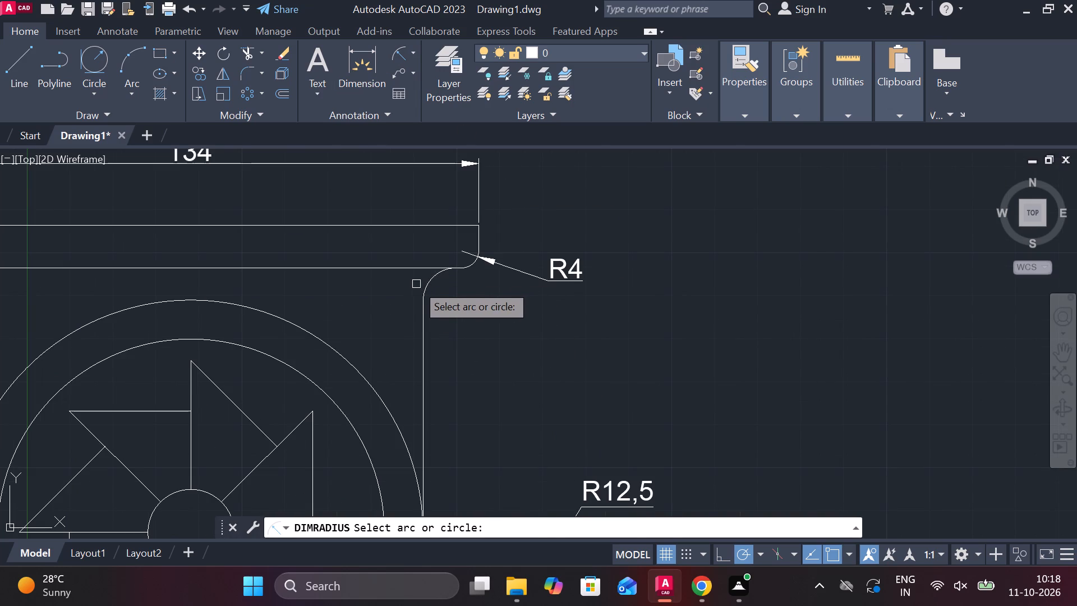
left_click(422, 293)
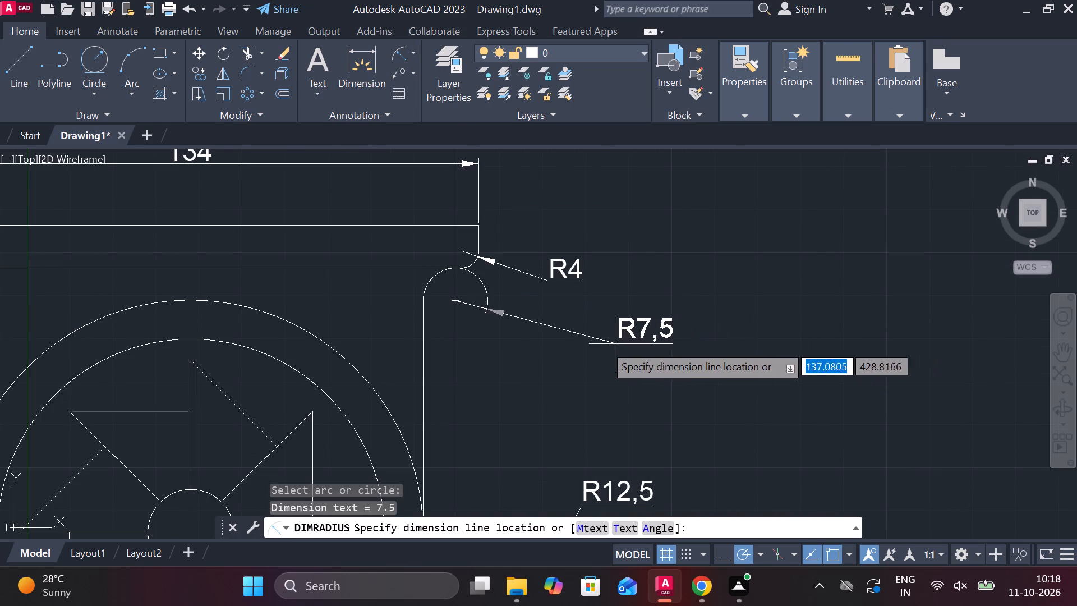
left_click(439, 293)
scroll(650, 328, "down", 1)
Add an angular dimension between the fan's top vertical blade line and the adjacent upper right radial line, with its arc near the blade tips.
middle_click_drag(651, 330, 676, 336)
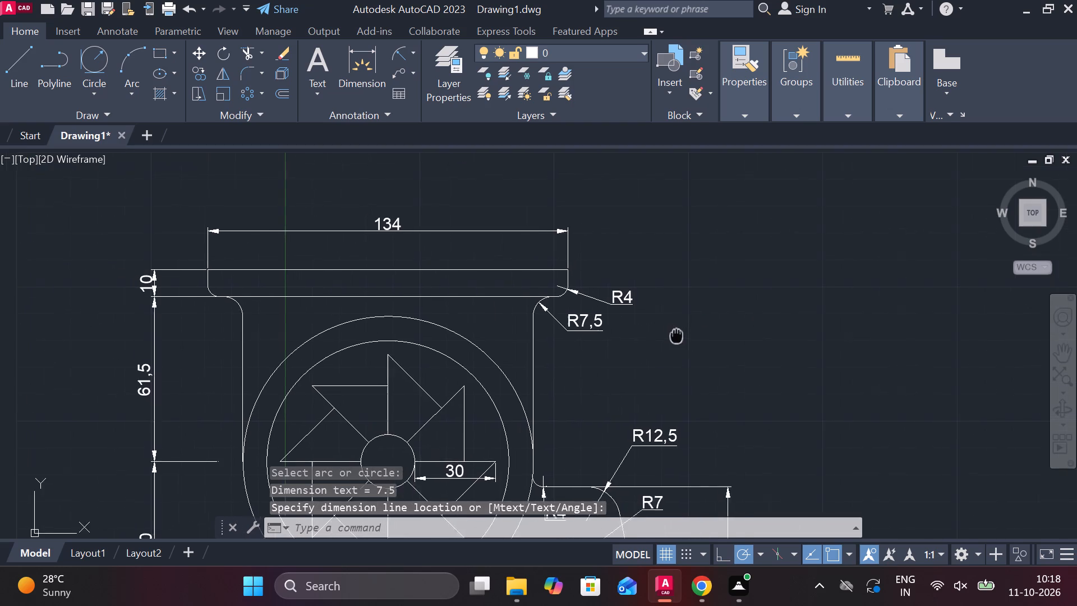
middle_click_drag(676, 336, 696, 334)
middle_click_drag(460, 276, 565, 317)
middle_click_drag(626, 374, 629, 299)
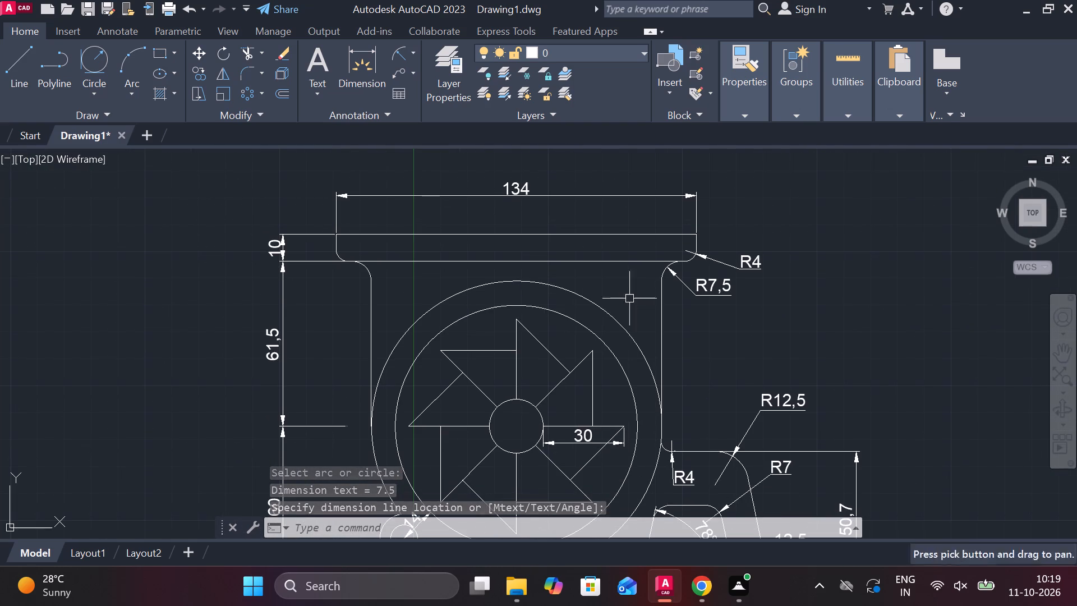
left_click(416, 48)
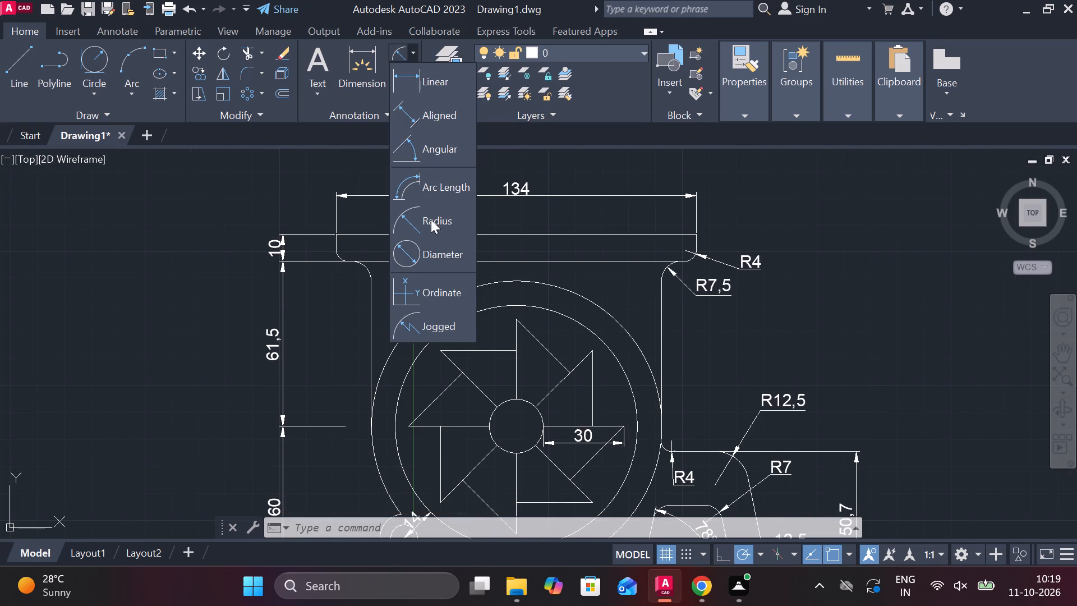
left_click(426, 150)
scroll(514, 333, "up", 1)
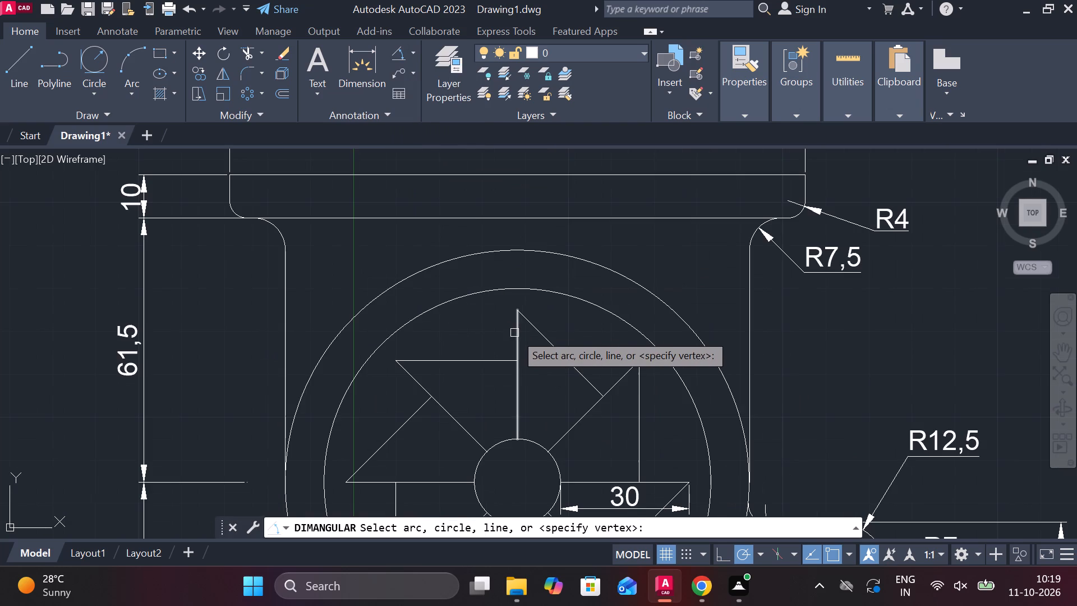
left_click(517, 336)
left_click(574, 422)
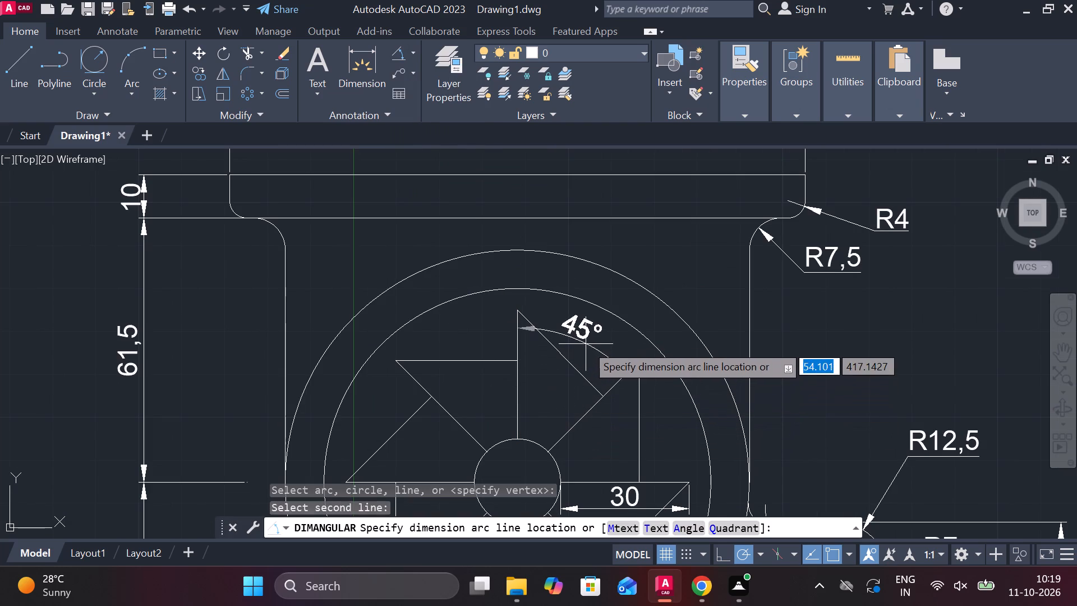
left_click(586, 344)
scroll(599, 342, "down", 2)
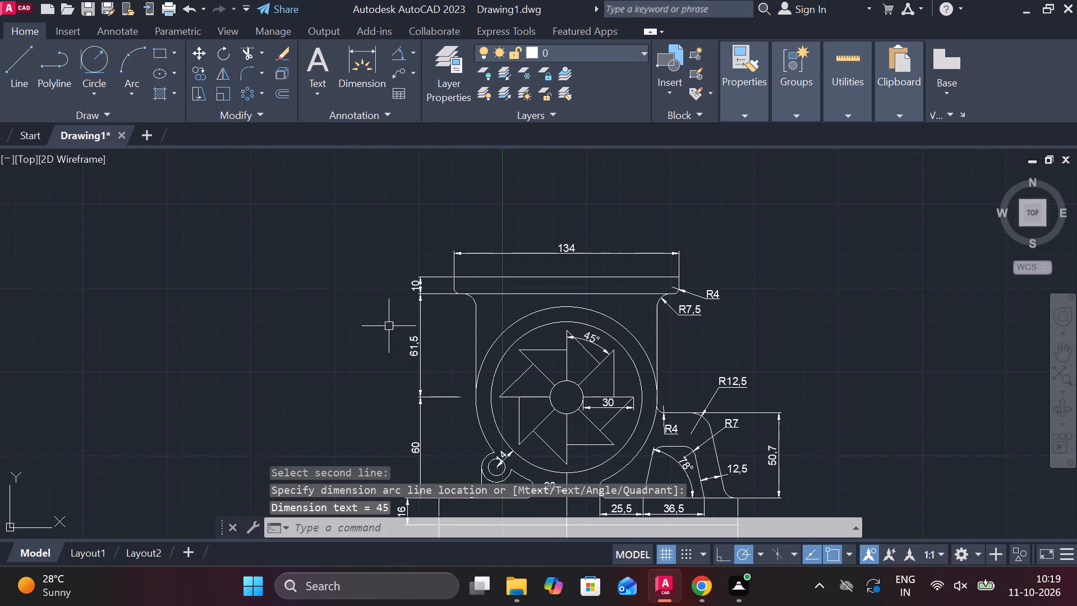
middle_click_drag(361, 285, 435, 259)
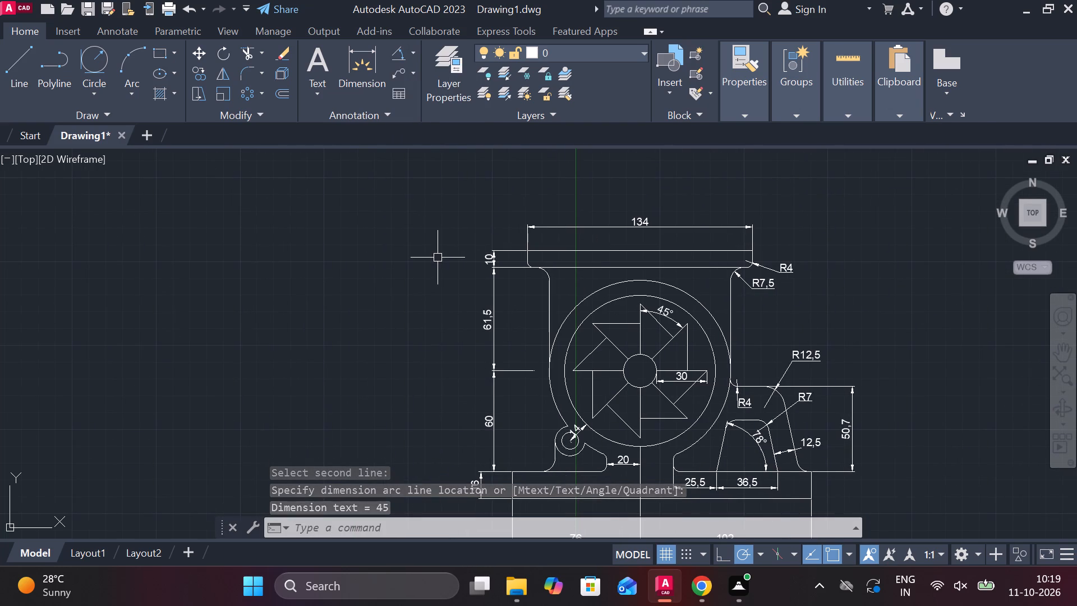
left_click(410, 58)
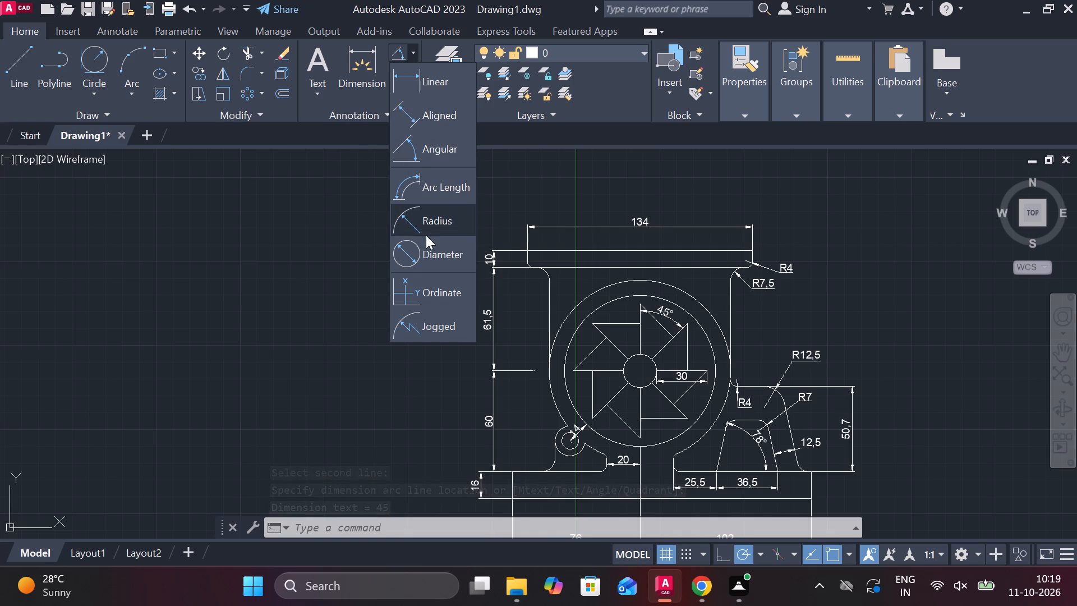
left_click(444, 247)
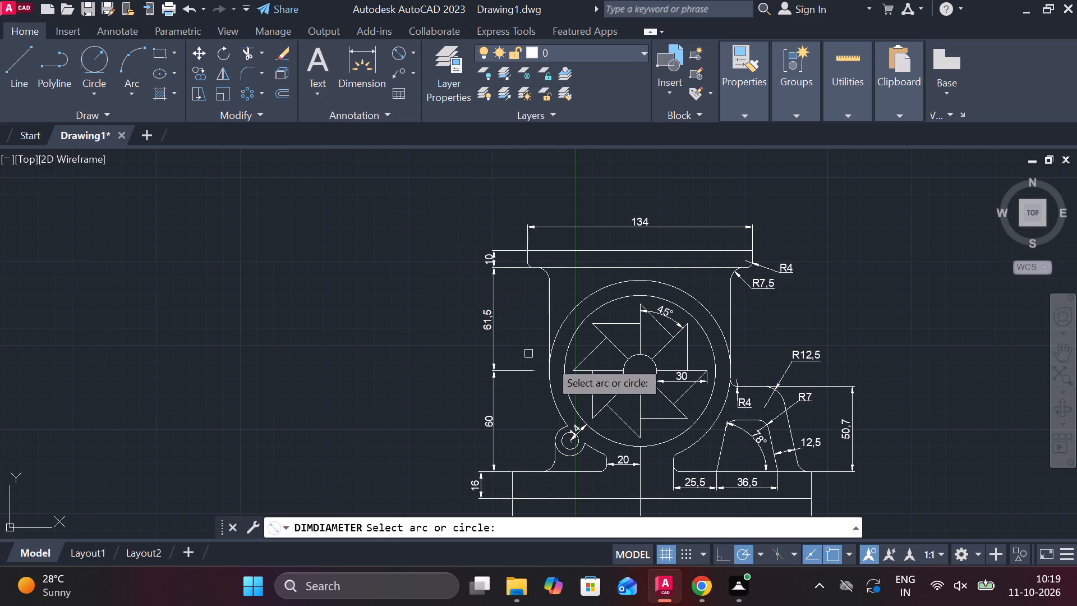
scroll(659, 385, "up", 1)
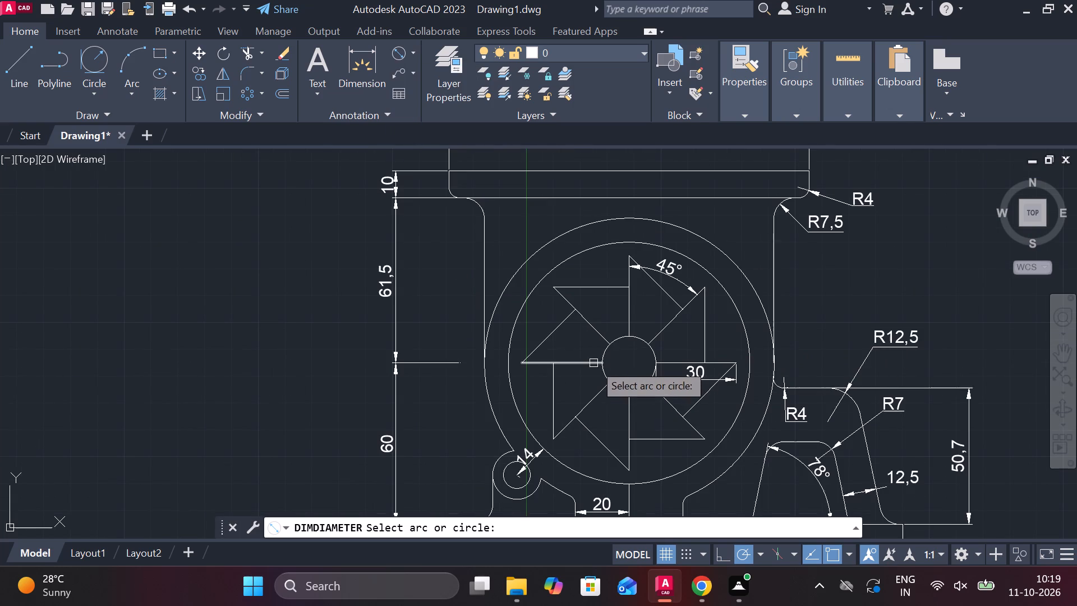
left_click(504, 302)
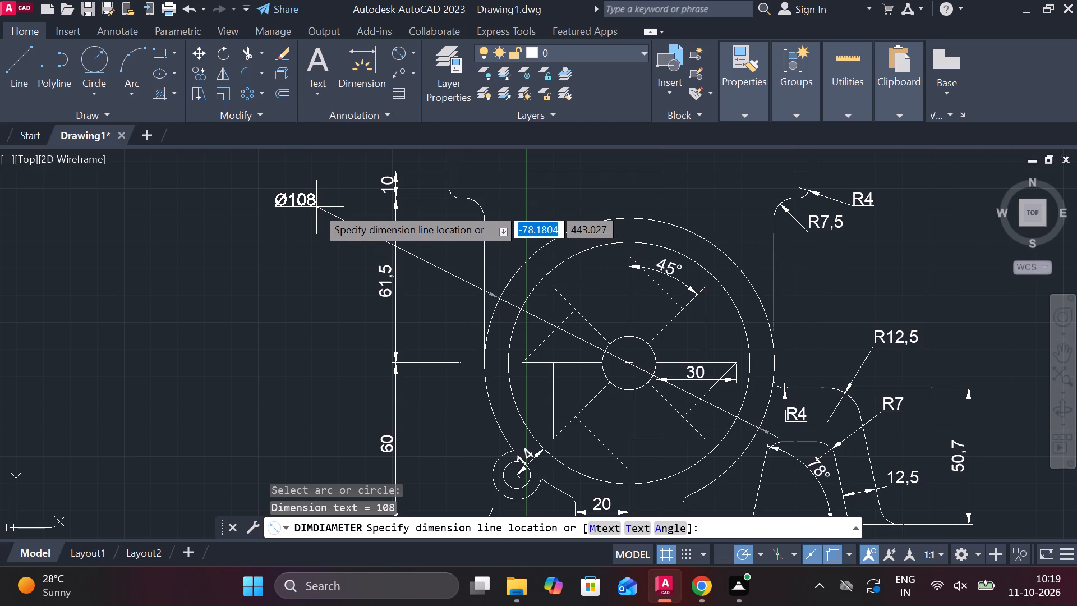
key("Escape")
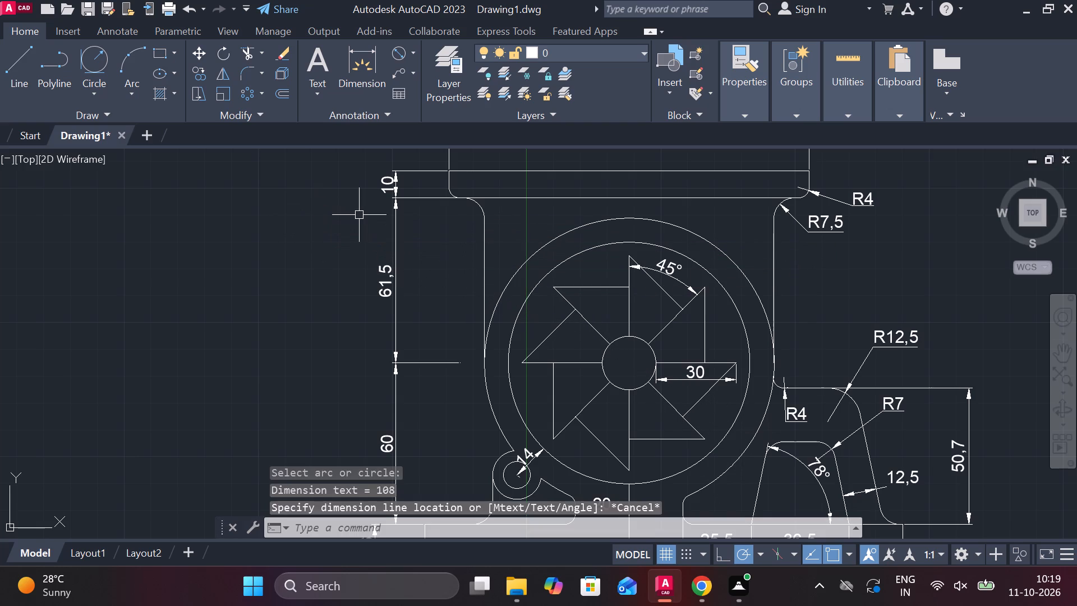
In the ISO-25 dimension style, turn off drawing the dimension line between extension lines and set the style current.
type("D")
key("space")
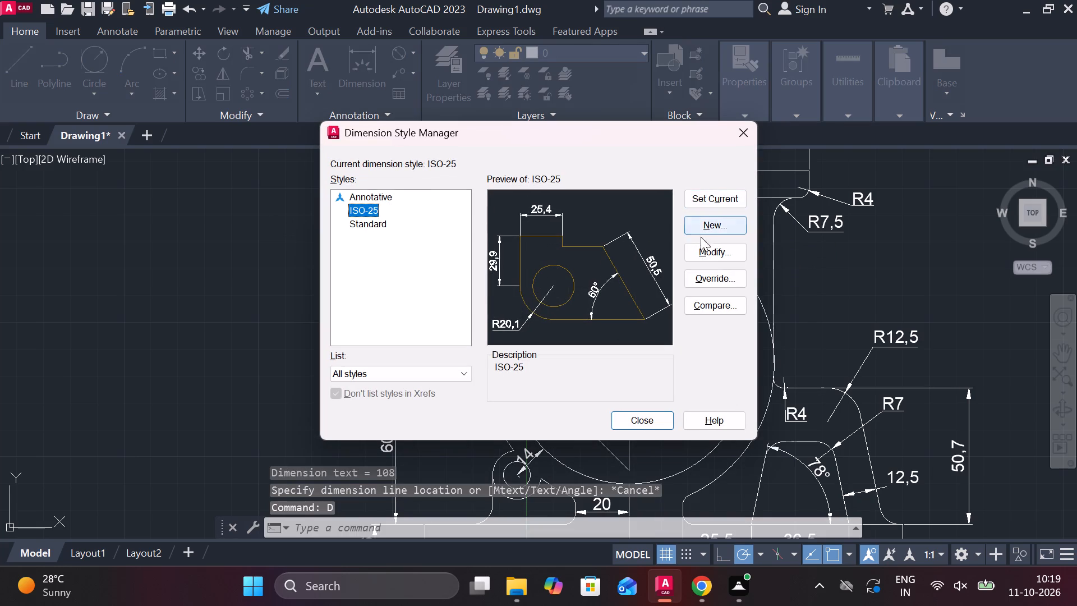
left_click(707, 251)
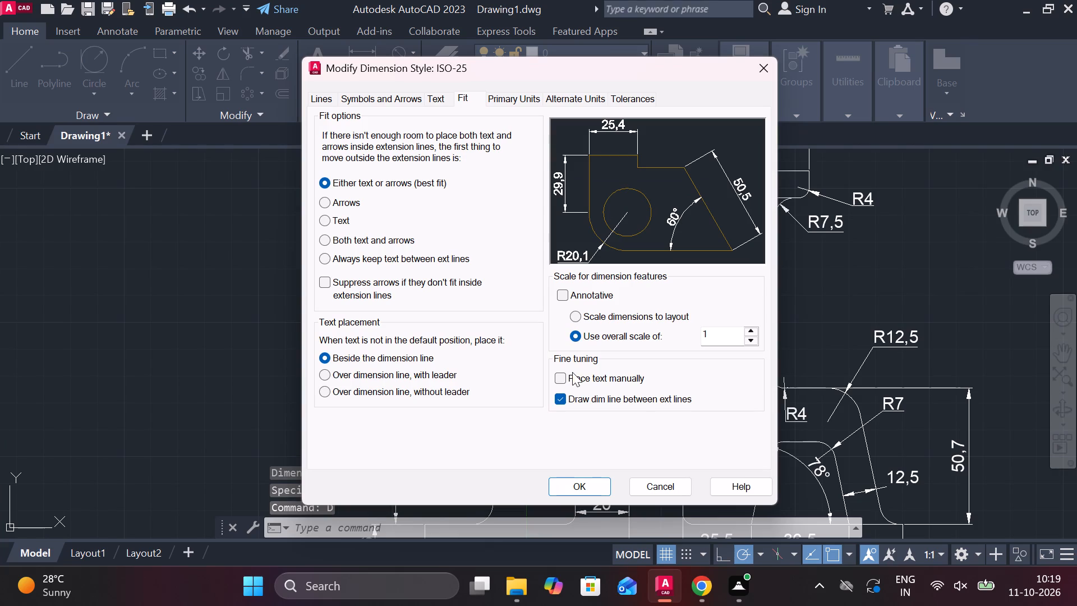
left_click(563, 398)
left_click(597, 485)
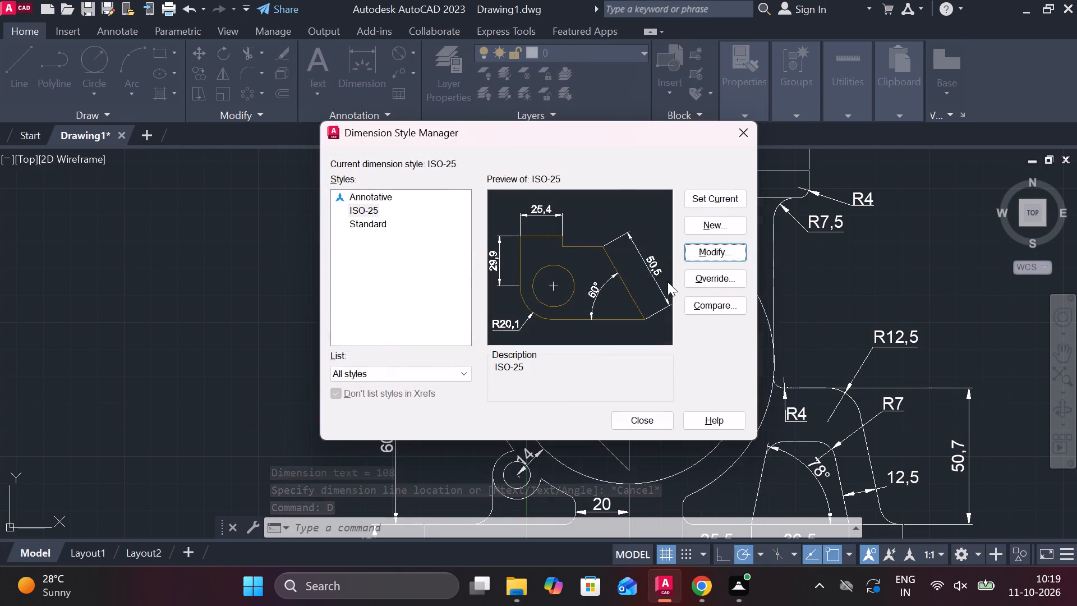
left_click(708, 199)
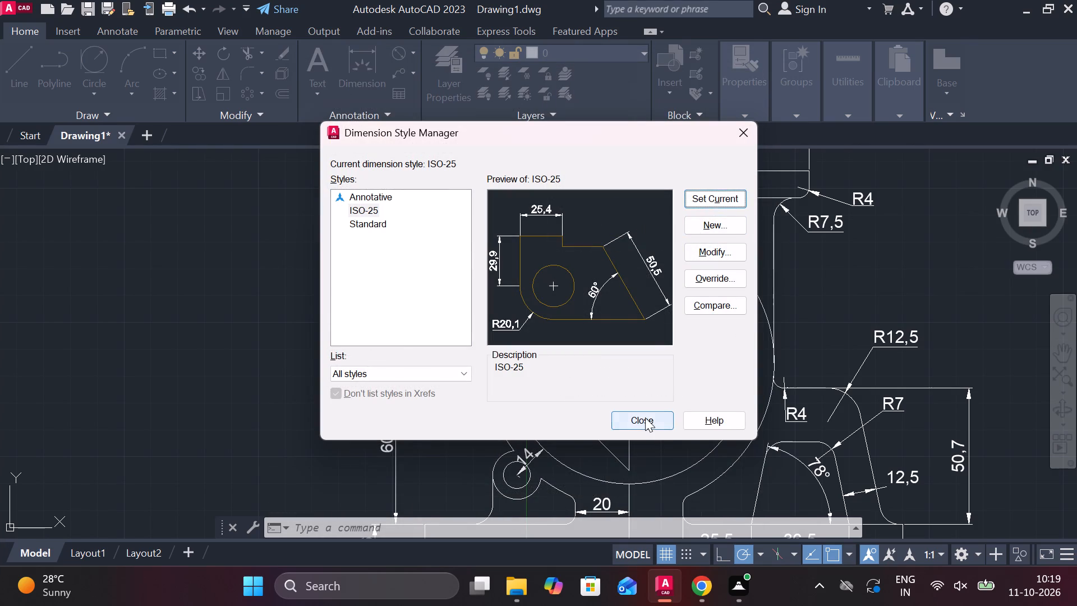
left_click(645, 417)
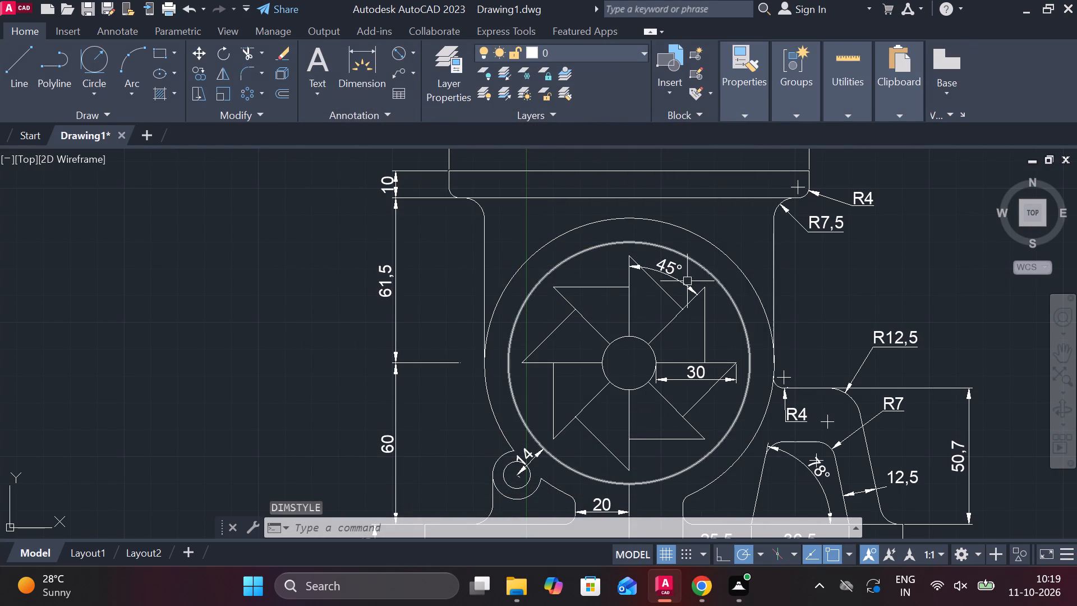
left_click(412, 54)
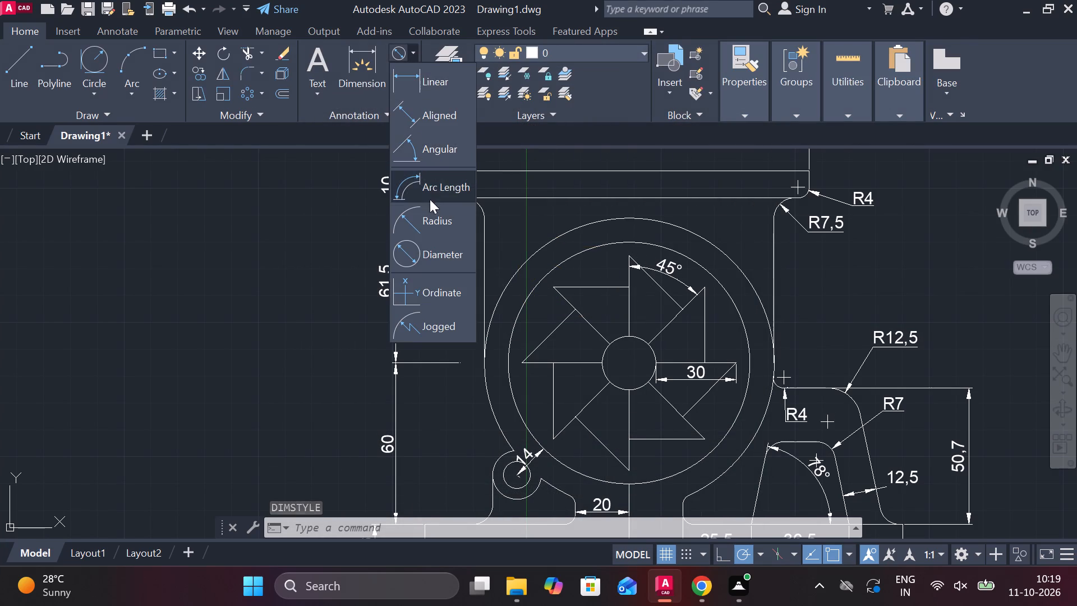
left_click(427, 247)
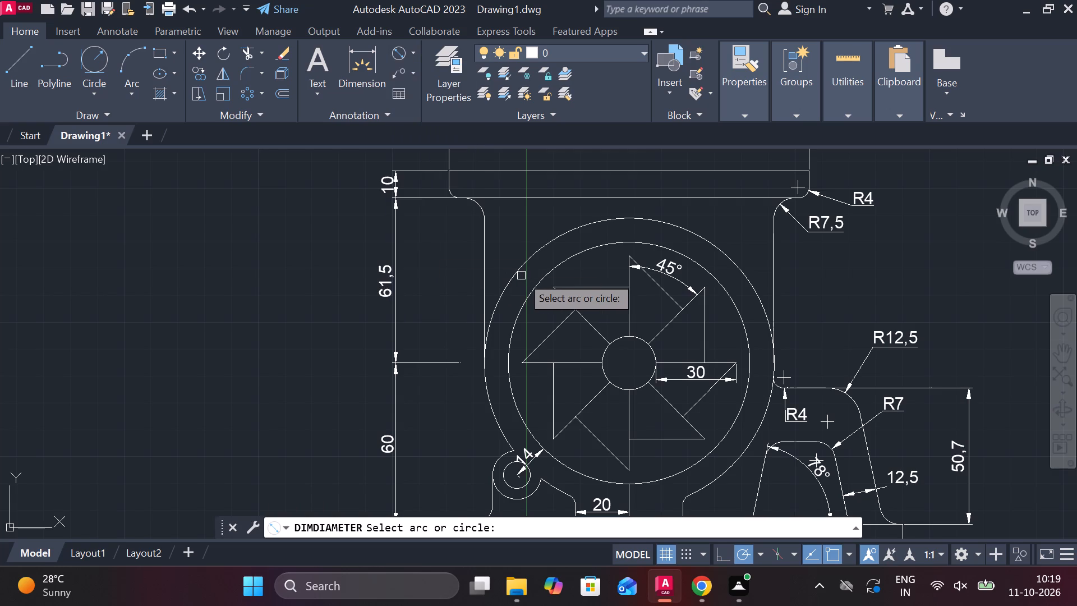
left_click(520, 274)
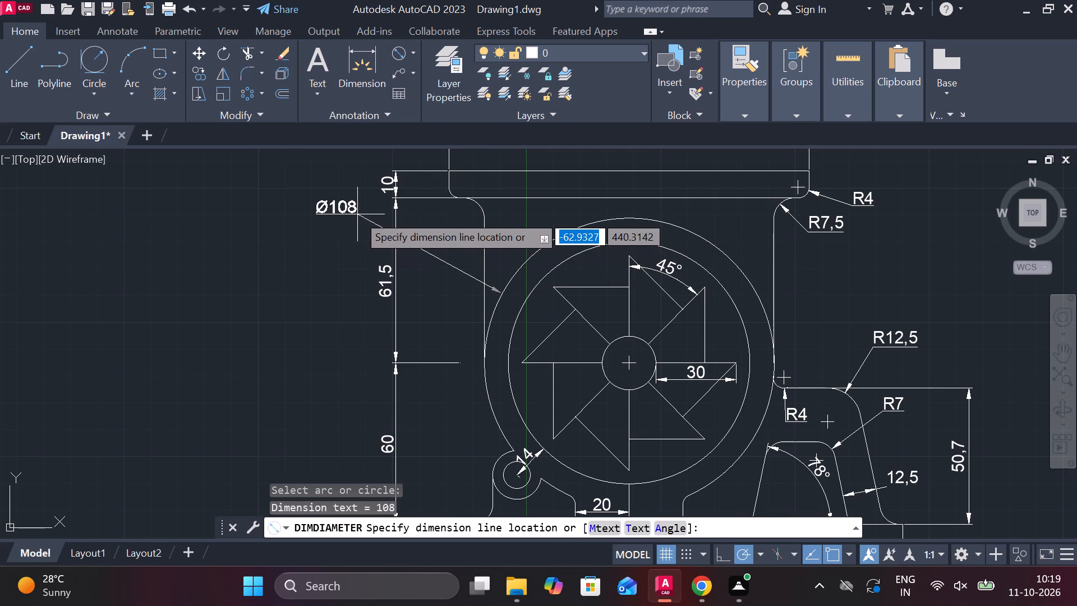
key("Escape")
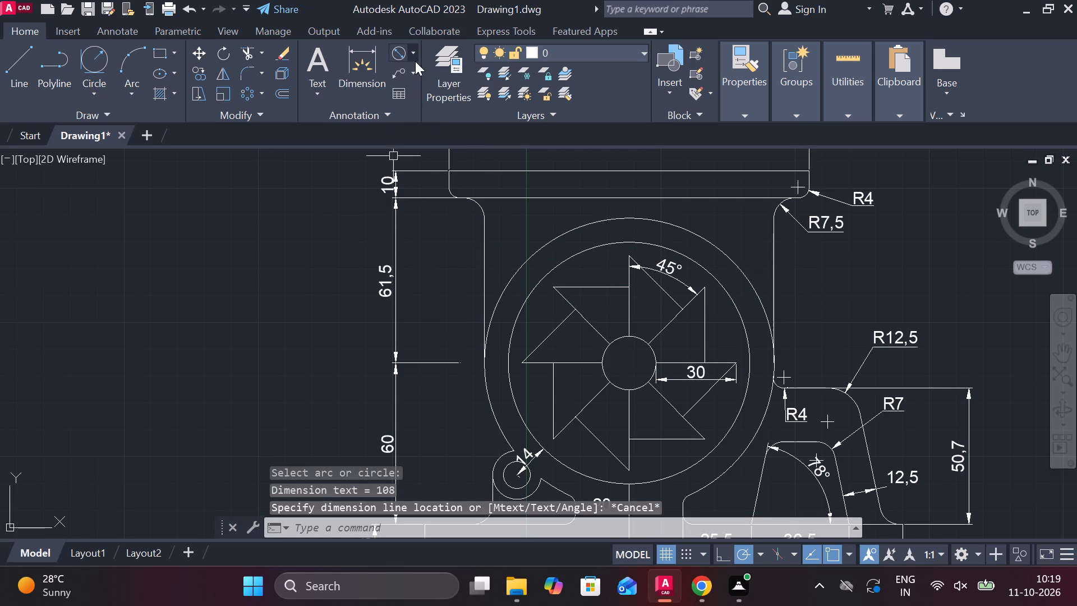
Add a radius dimension to the outer housing arc, with its text beyond the housing's left wall, below the flange.
left_click(415, 61)
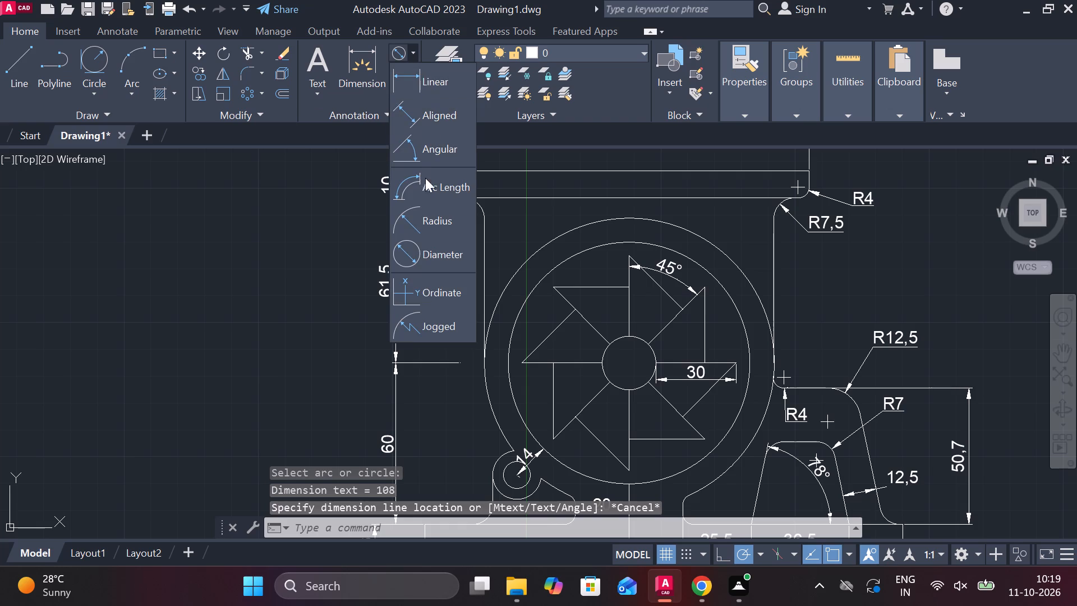
left_click(429, 218)
left_click(508, 281)
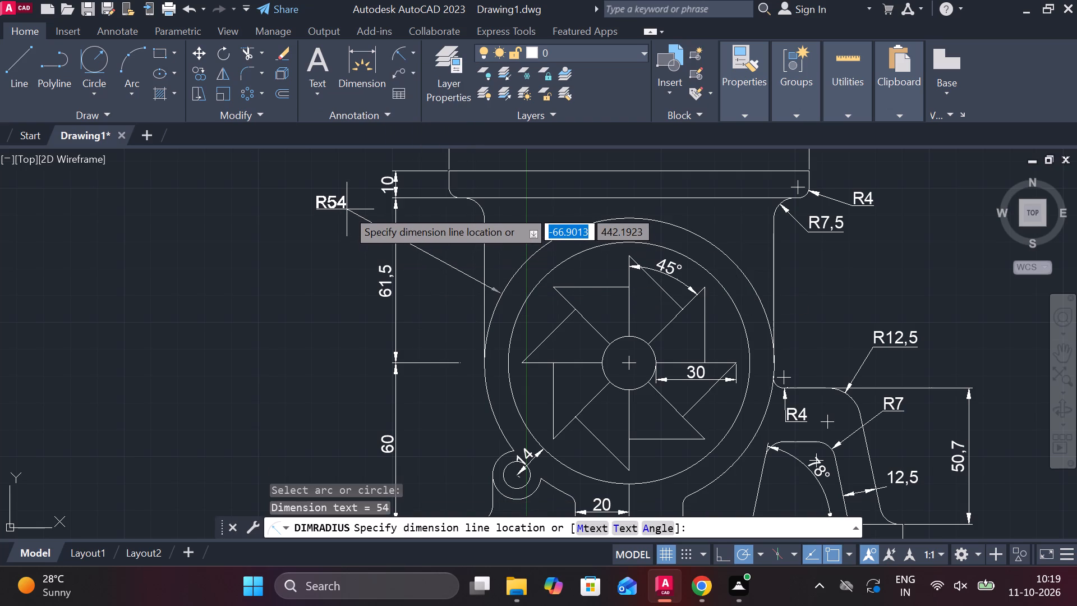
scroll(464, 239, "up", 2)
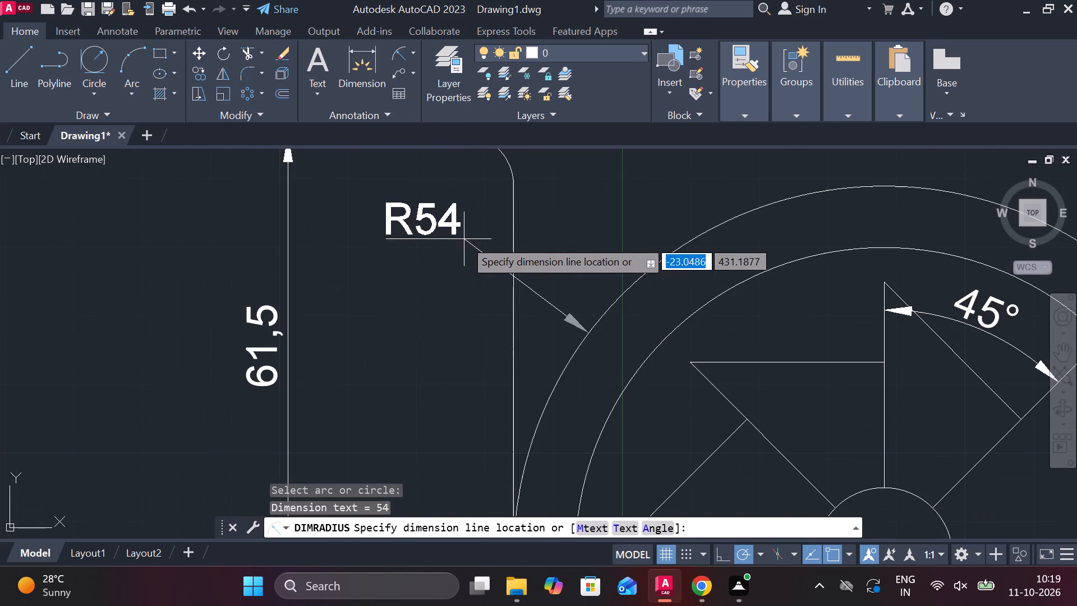
left_click(472, 217)
Add radius dimensions to the inner housing circle and the fan hub circle, stacking their texts below the outer arc's radius text.
key("space")
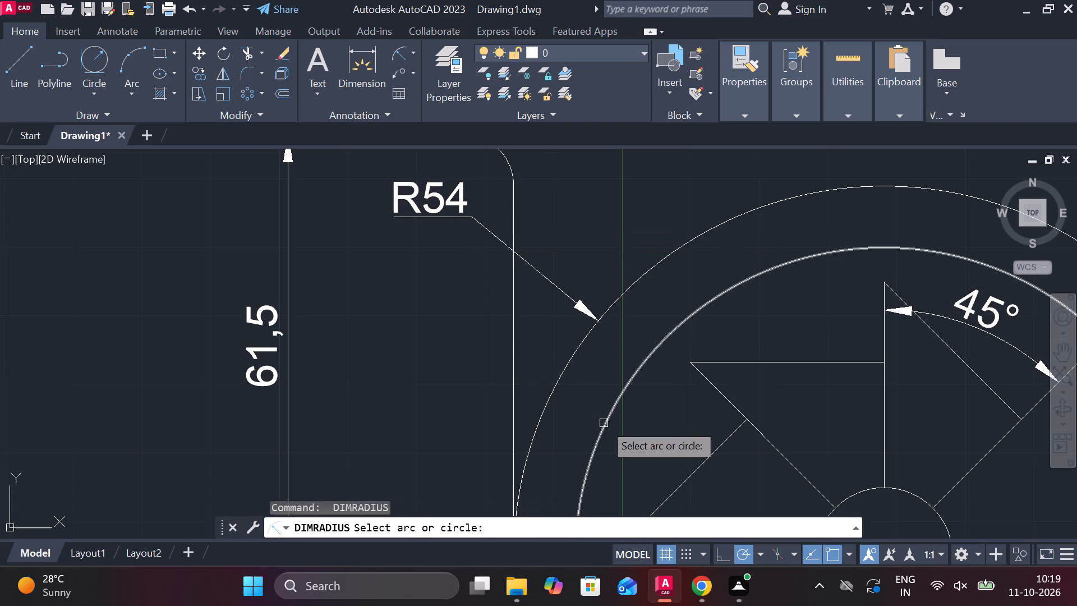
left_click(604, 423)
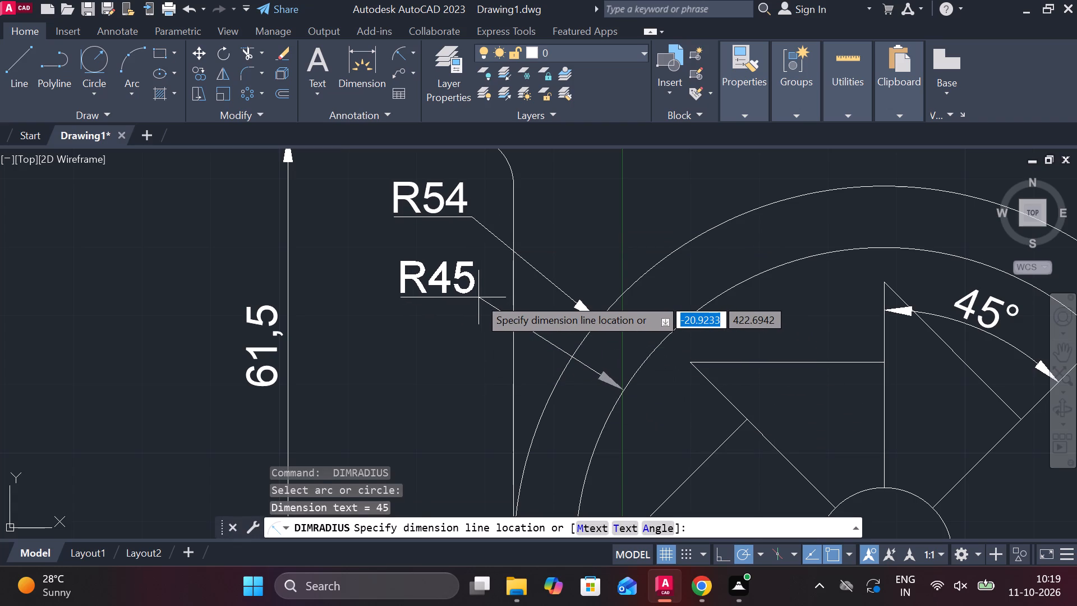
left_click(478, 297)
scroll(481, 316, "down", 1)
middle_click_drag(574, 411, 566, 365)
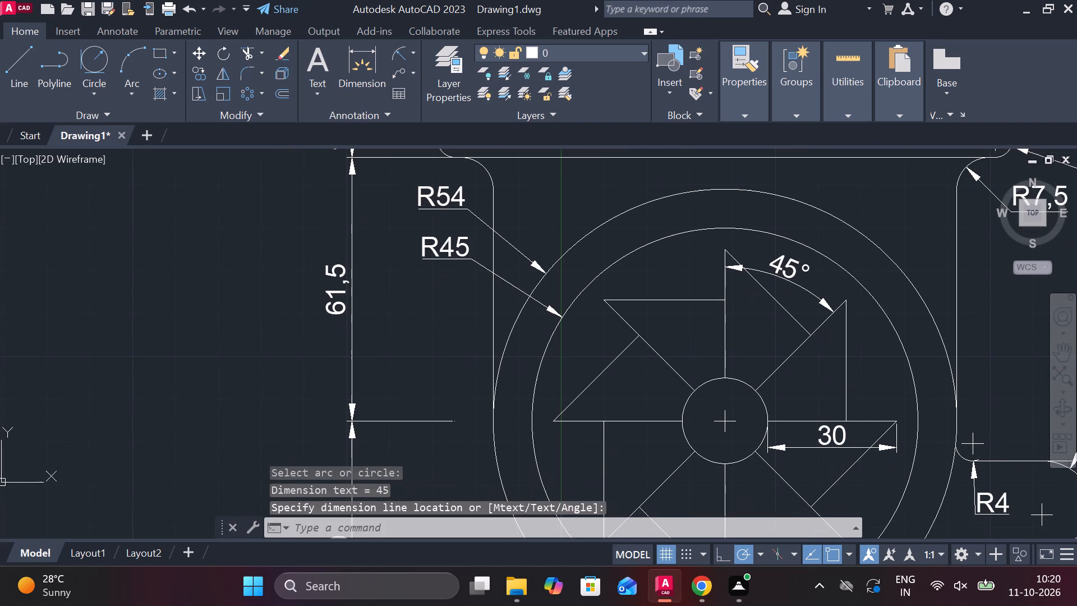
key("space")
left_click(687, 411)
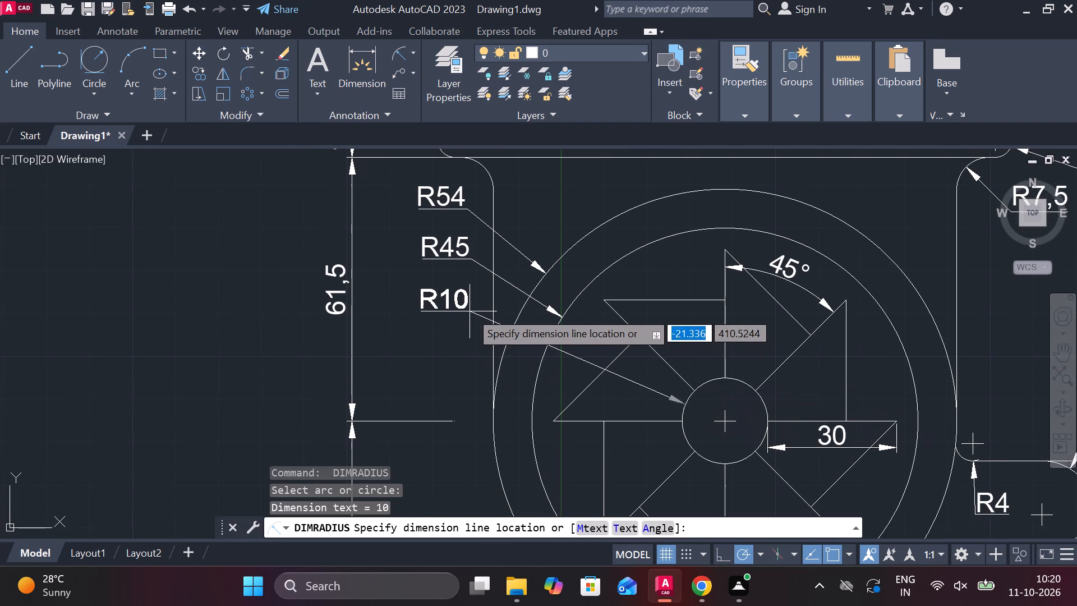
left_click(470, 308)
Lengthen the fan's upper right radial line outward along its 45° direction until it passes beyond the outer housing arc.
scroll(522, 311, "down", 3)
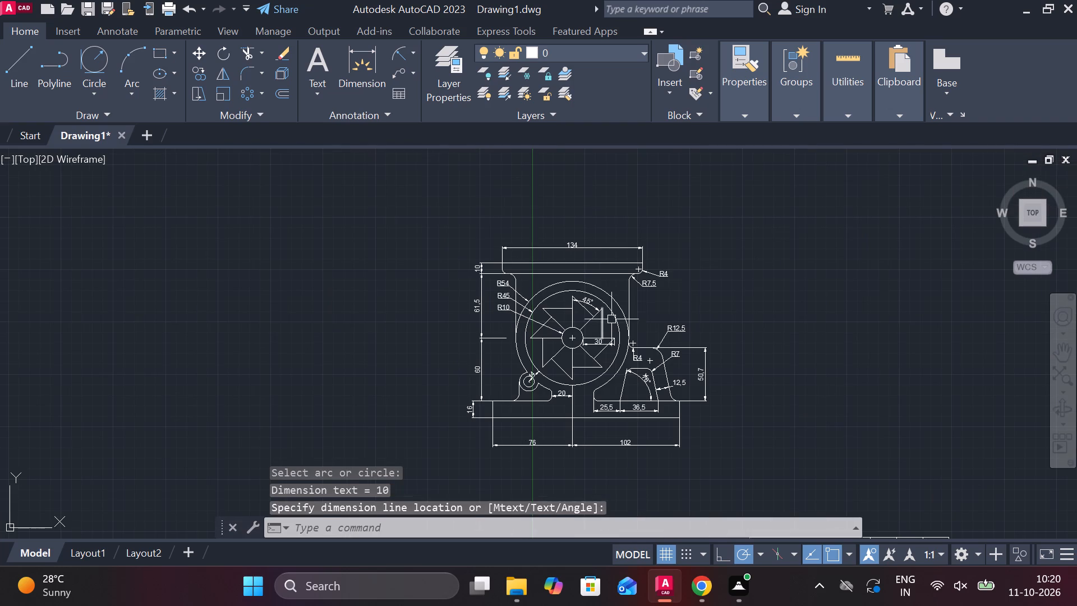
scroll(689, 307, "up", 1)
middle_click_drag(689, 307, 744, 220)
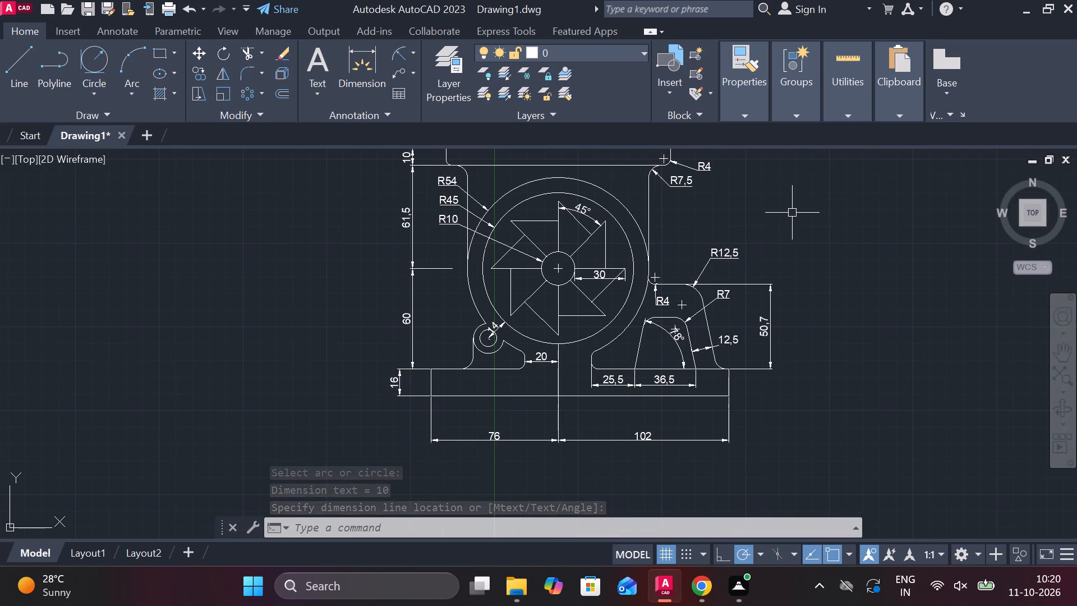
key("Escape")
middle_click_drag(792, 213, 715, 385)
scroll(532, 401, "up", 2)
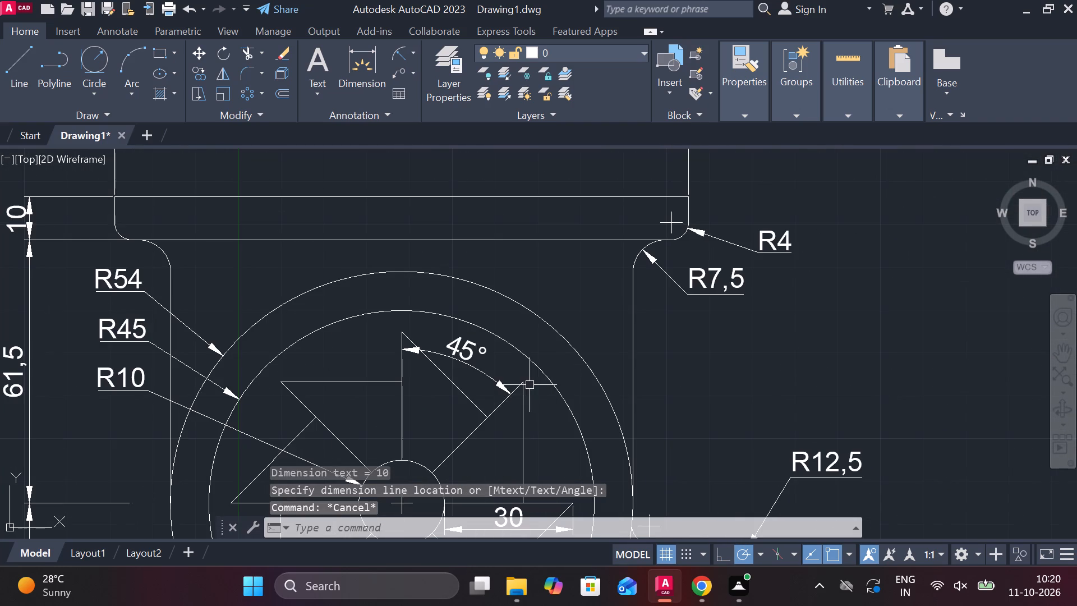
left_click(518, 385)
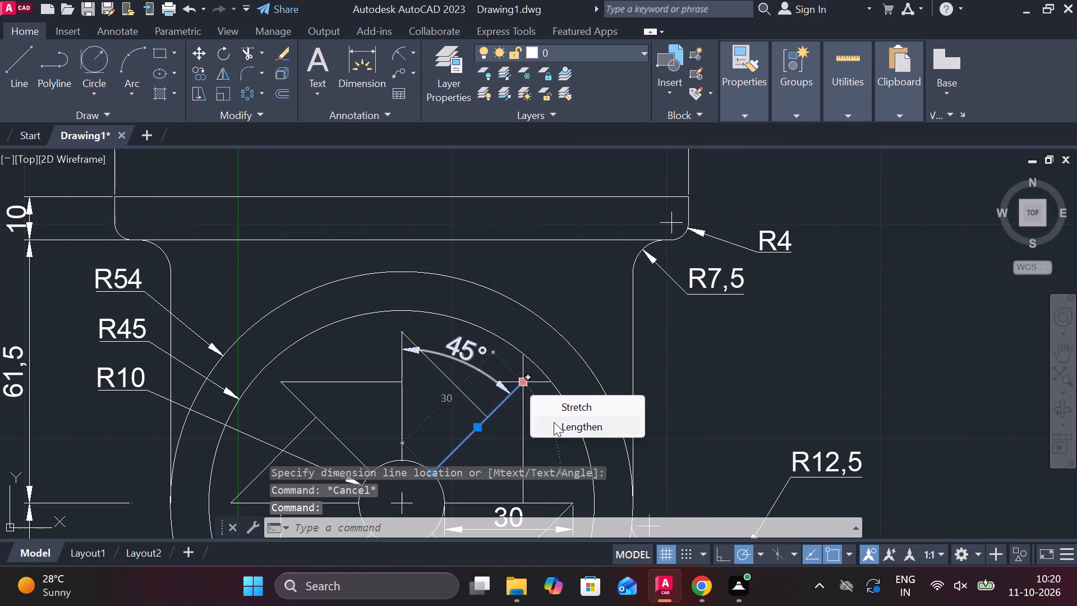
left_click(555, 422)
double_click(581, 309)
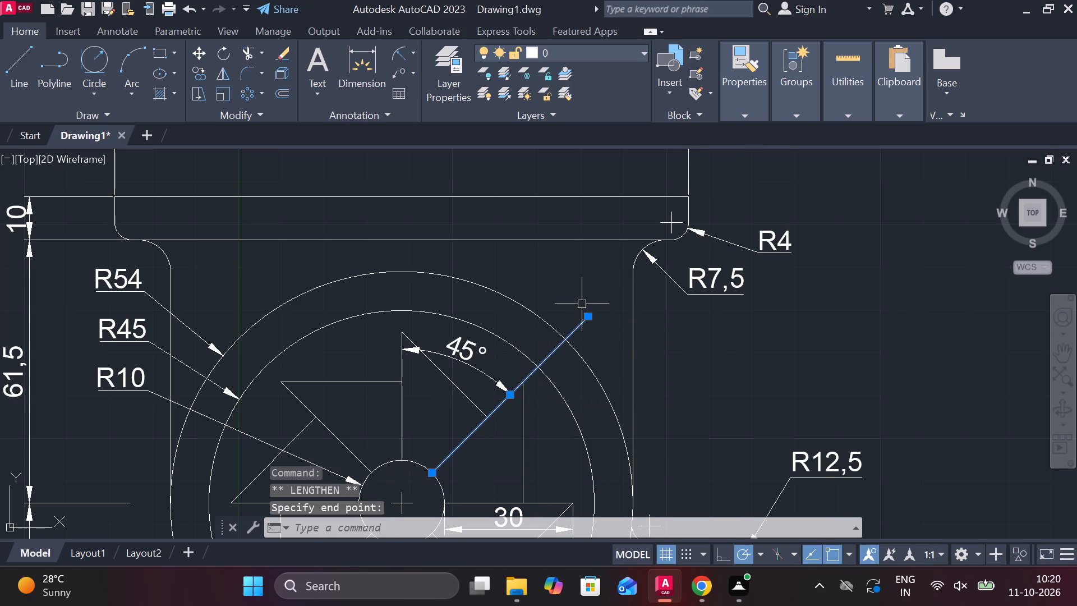
key("Escape")
Draw a line 14 long at 45° outward from where the extended radial line crosses the outer housing arc.
scroll(582, 304, "up", 1)
middle_click_drag(582, 304, 530, 264)
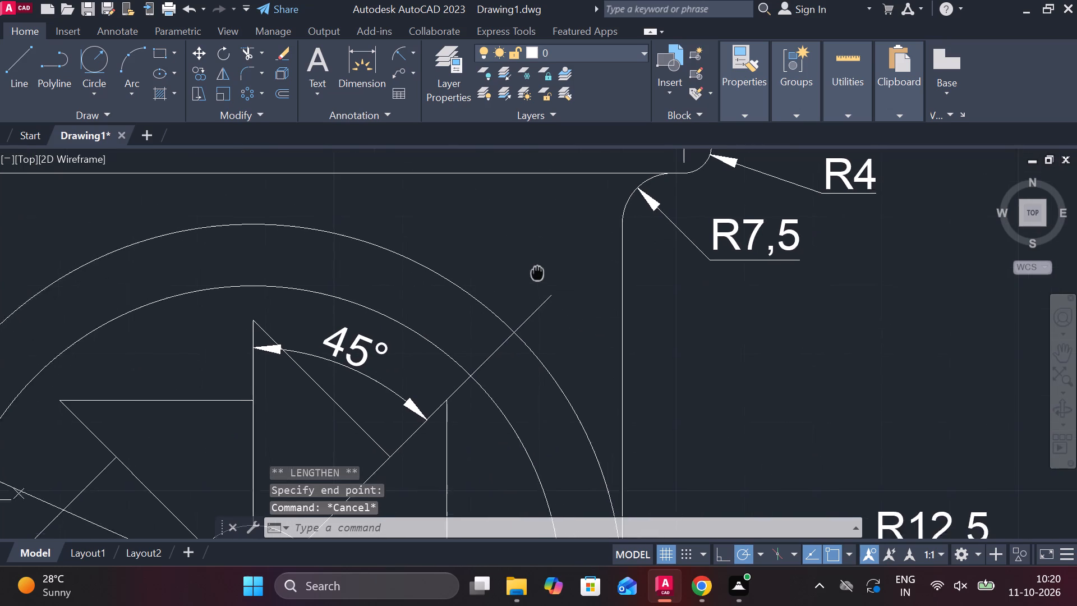
scroll(518, 309, "up", 1)
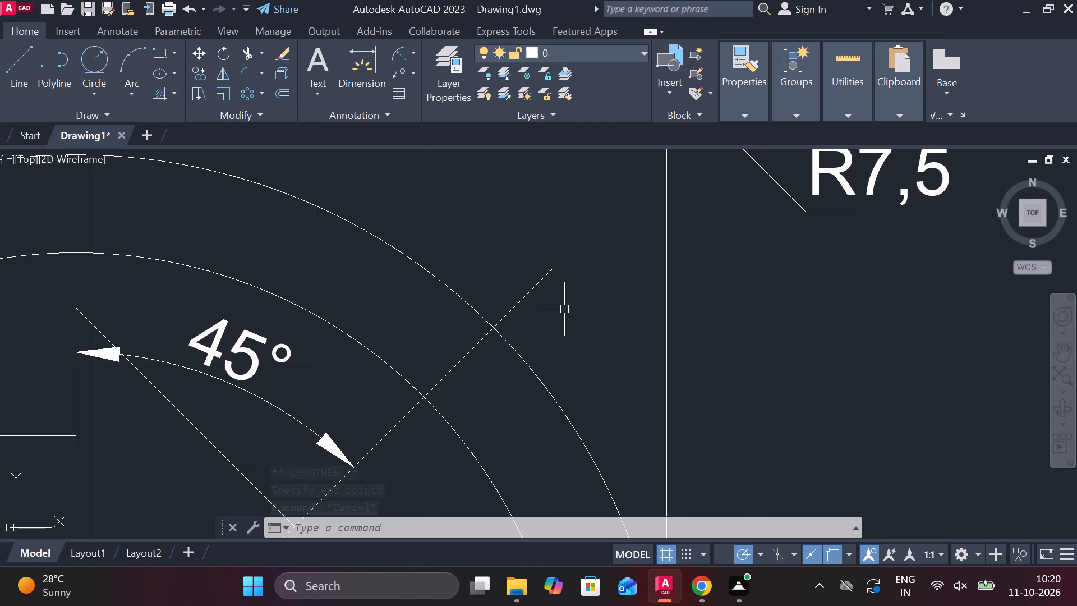
key("l")
key("Return")
left_click(490, 325)
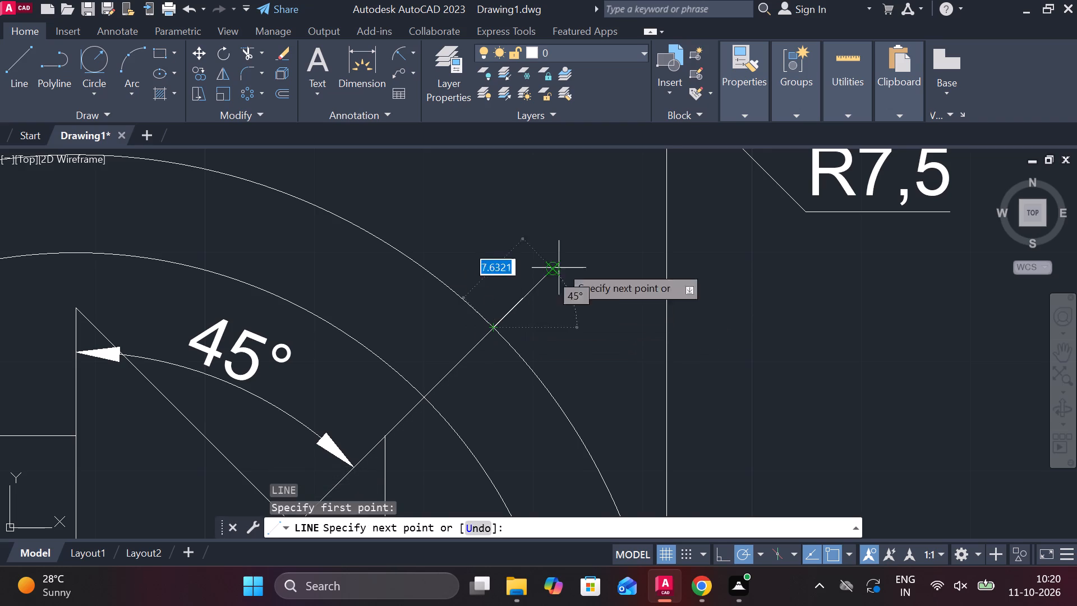
type("14")
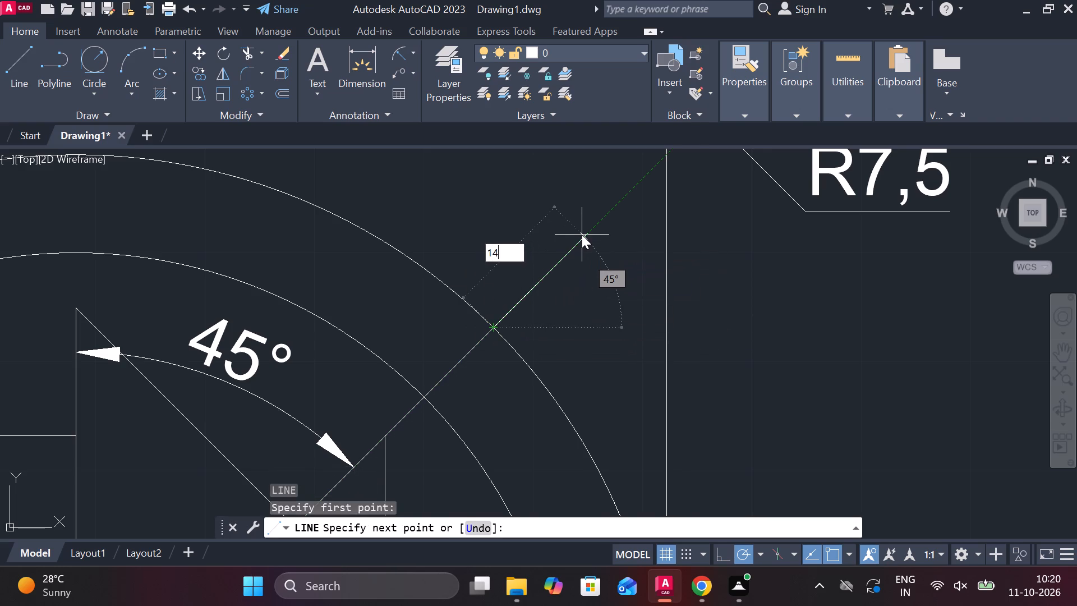
key("space")
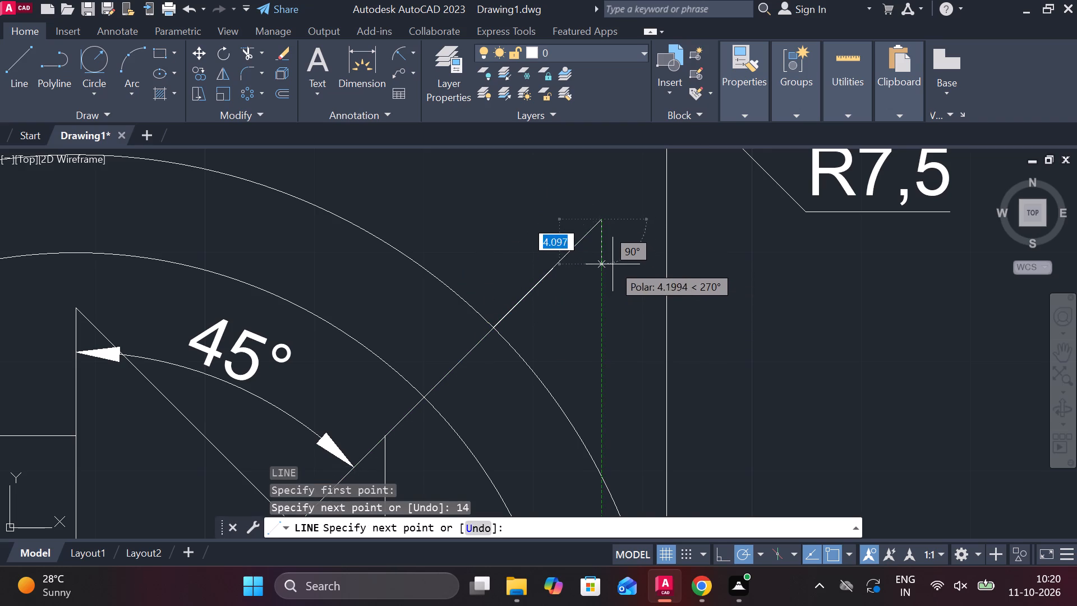
key("Escape")
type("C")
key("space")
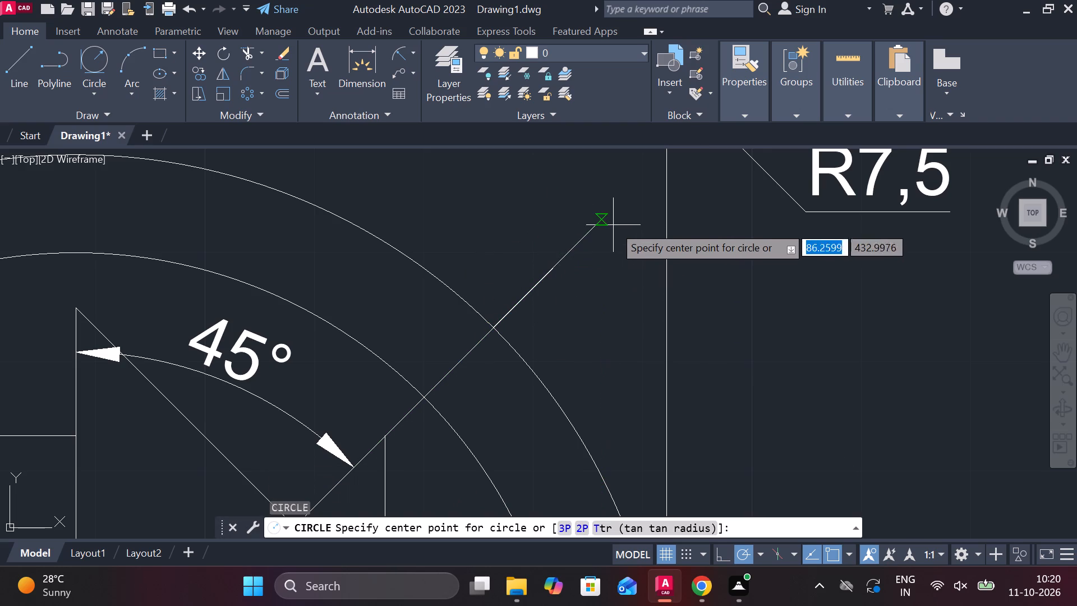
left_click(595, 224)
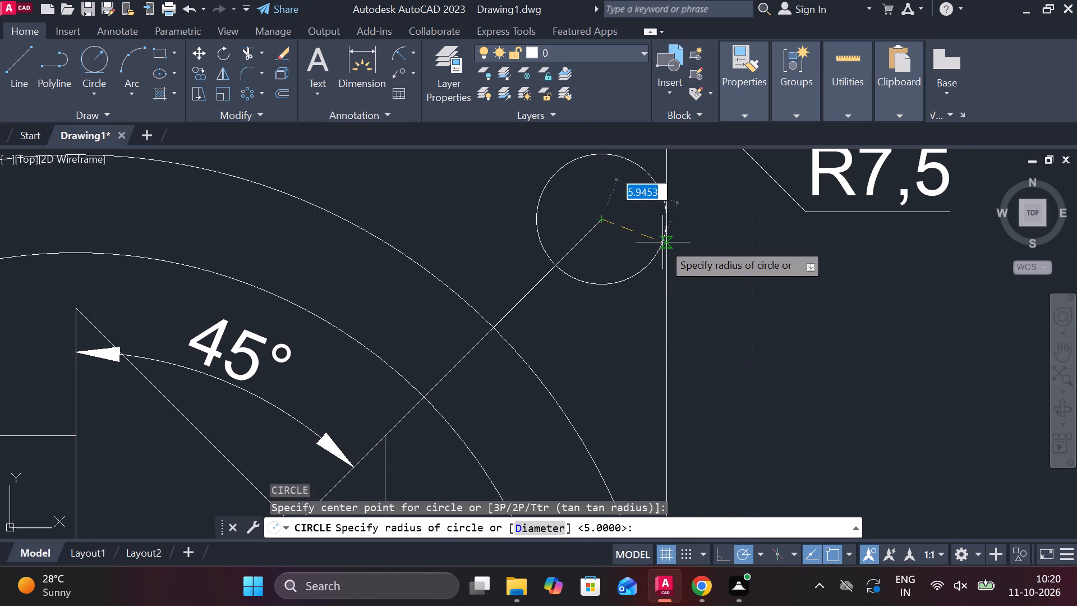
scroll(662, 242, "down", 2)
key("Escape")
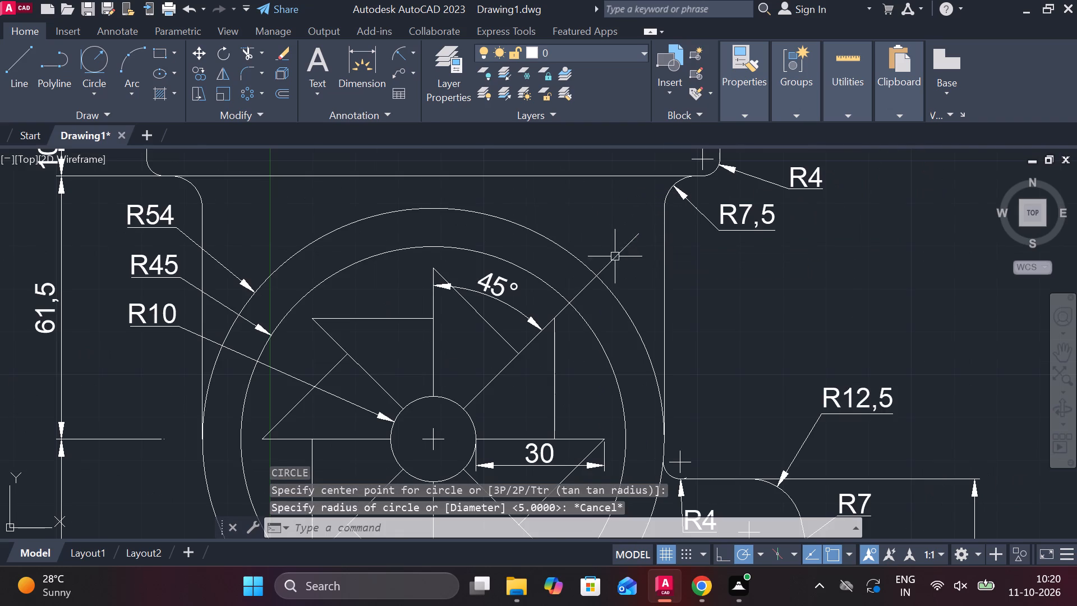
Erase the 14-long construction line beyond the outer housing arc, leaving the lengthened radial line in place.
left_click(613, 257)
type("E")
key("space")
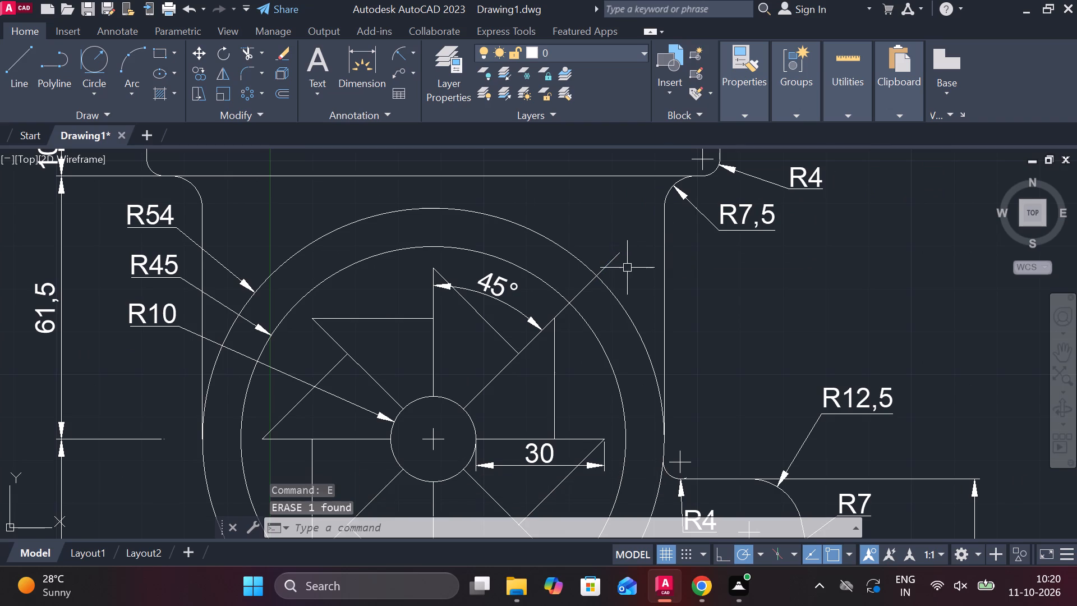
left_click(615, 263)
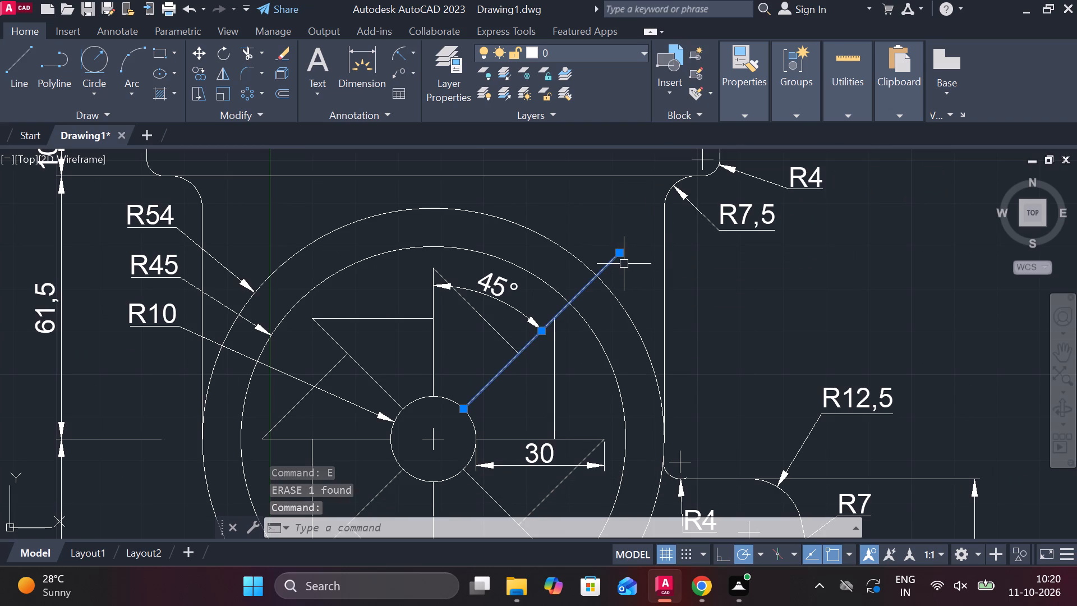
key("Escape")
Mirror the lower-left lug's hole circle across the diagonal running down-right from the fan centre, keeping the original.
middle_click_drag(567, 364, 602, 278)
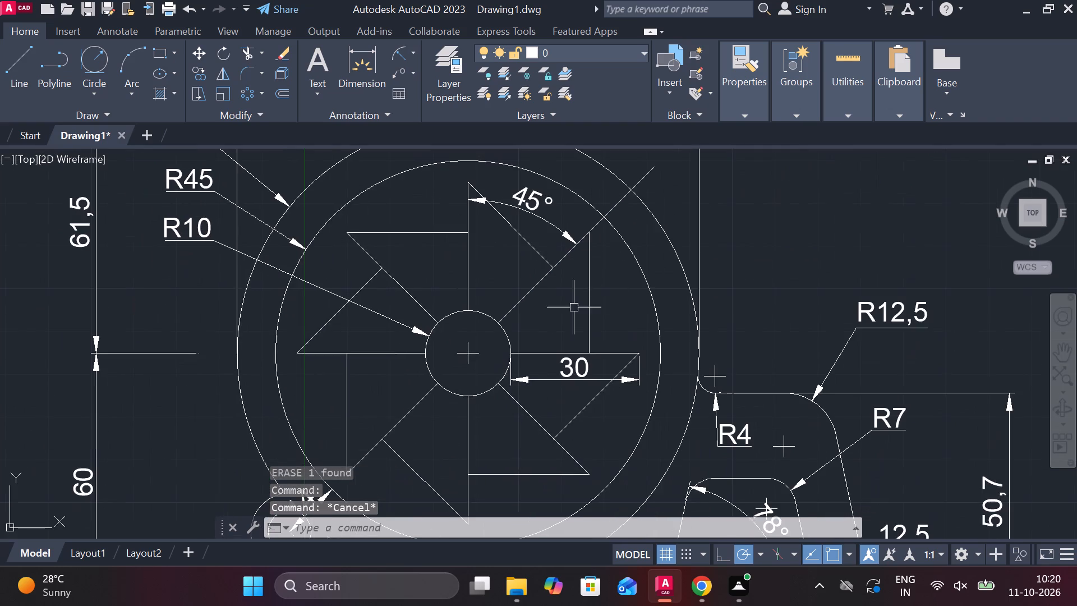
middle_click_drag(494, 358, 536, 287)
middle_click_drag(395, 425, 424, 385)
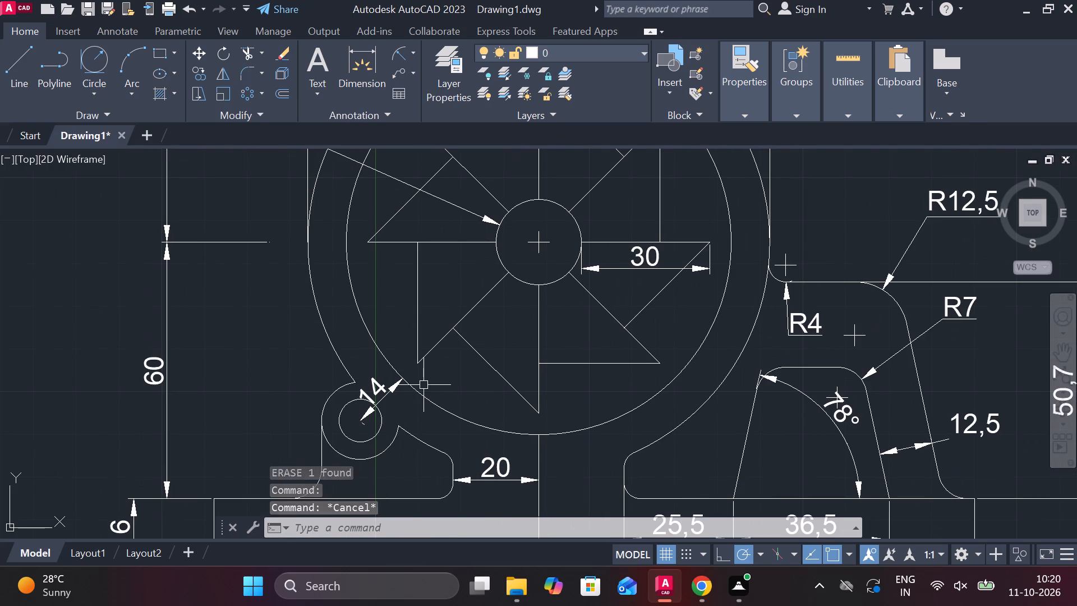
left_click(364, 440)
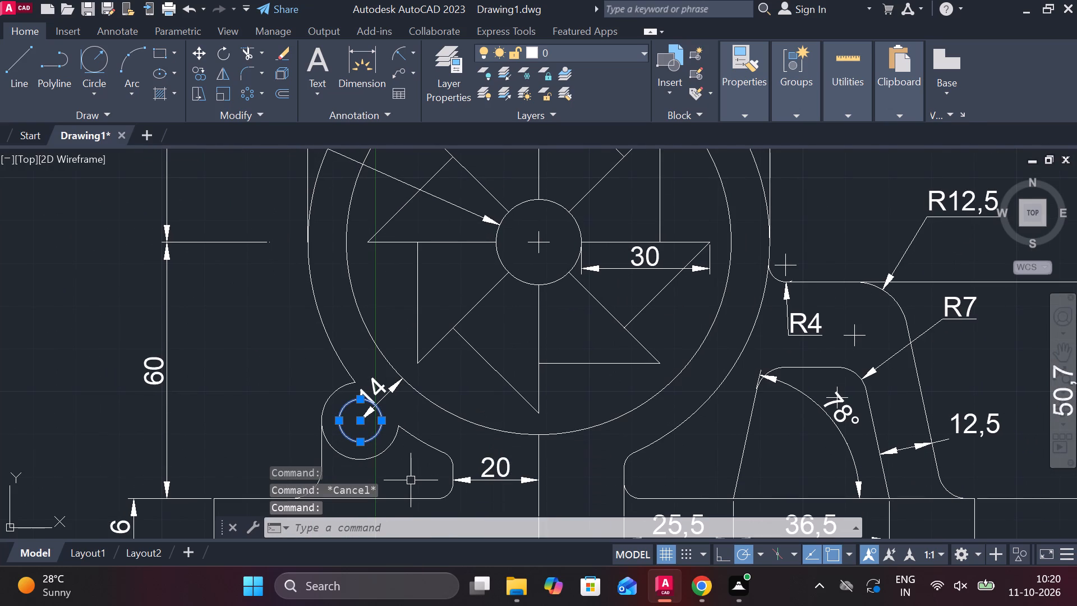
type("MI")
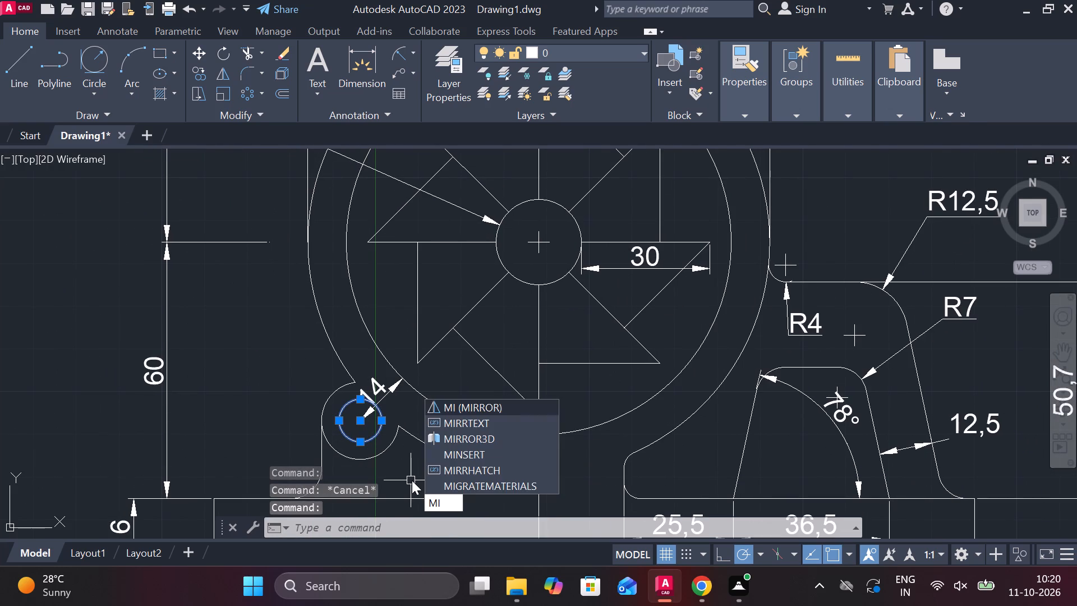
left_click(482, 401)
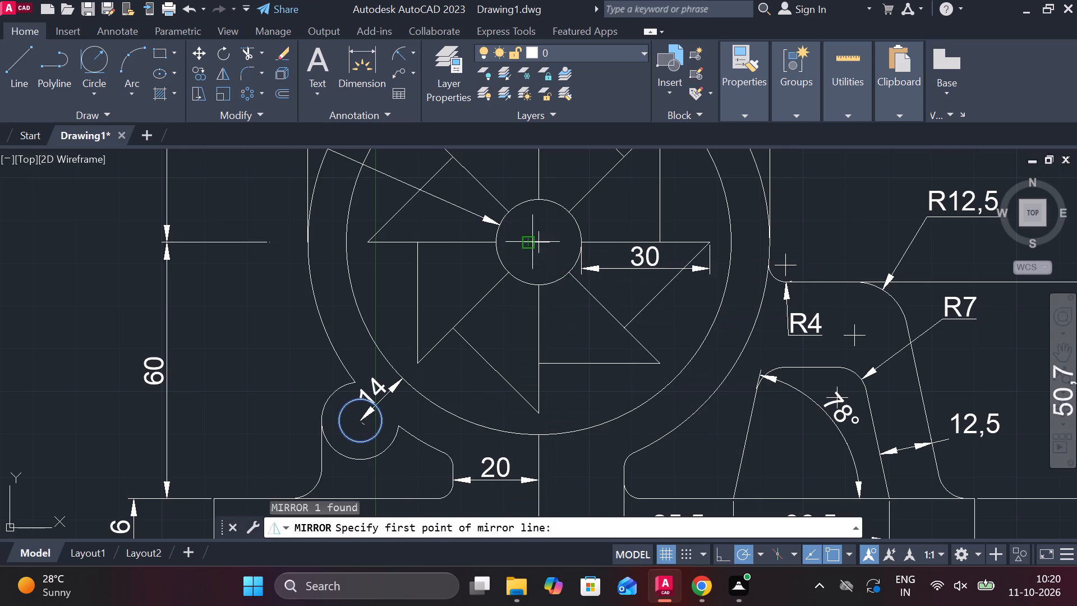
left_click(540, 241)
middle_click_drag(647, 188, 650, 220)
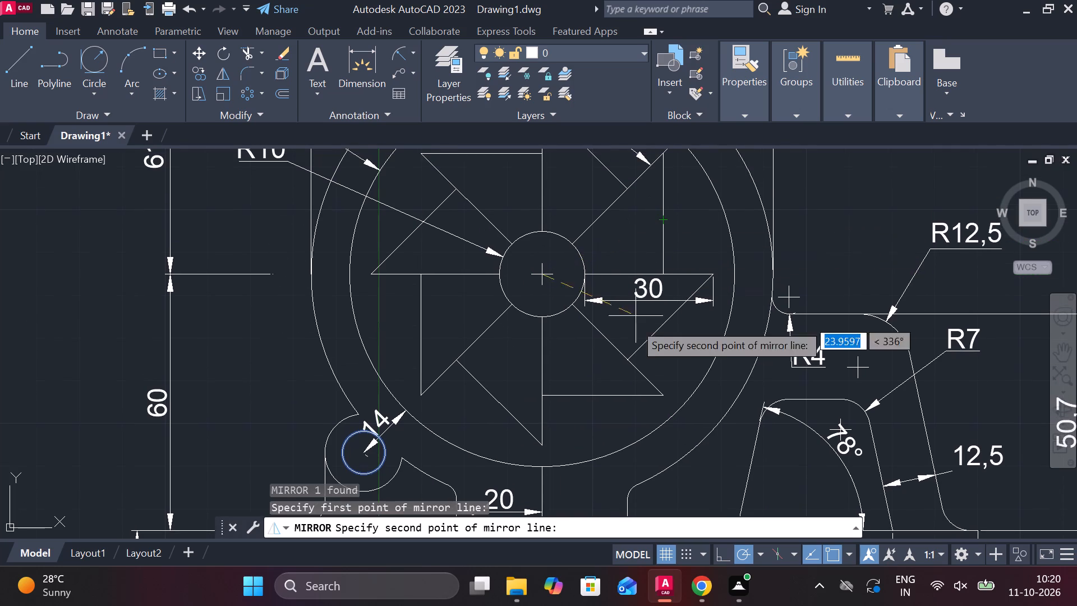
scroll(592, 363, "down", 2)
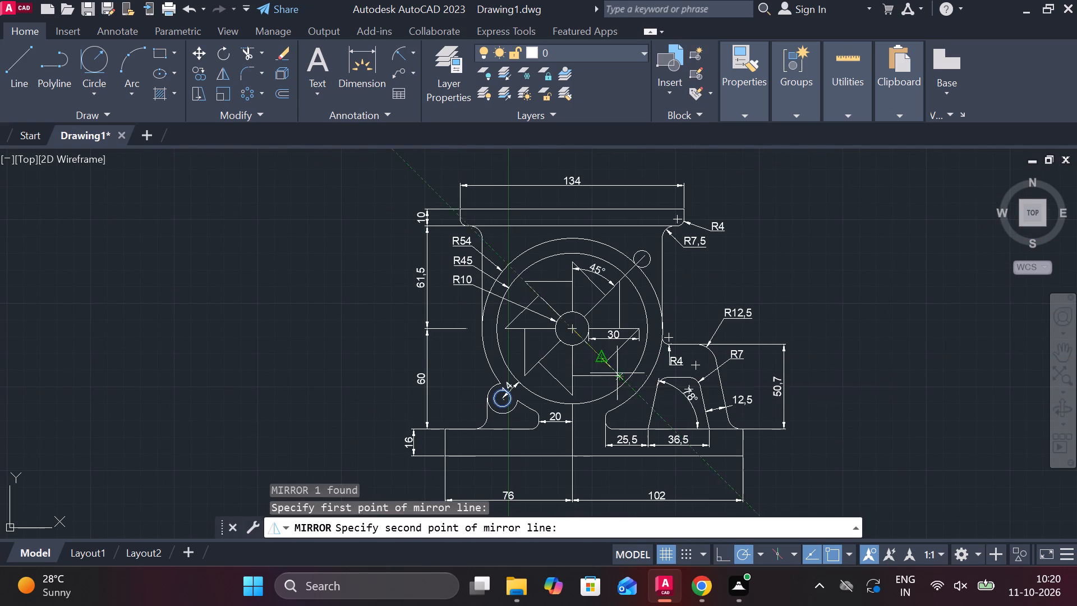
left_click(619, 380)
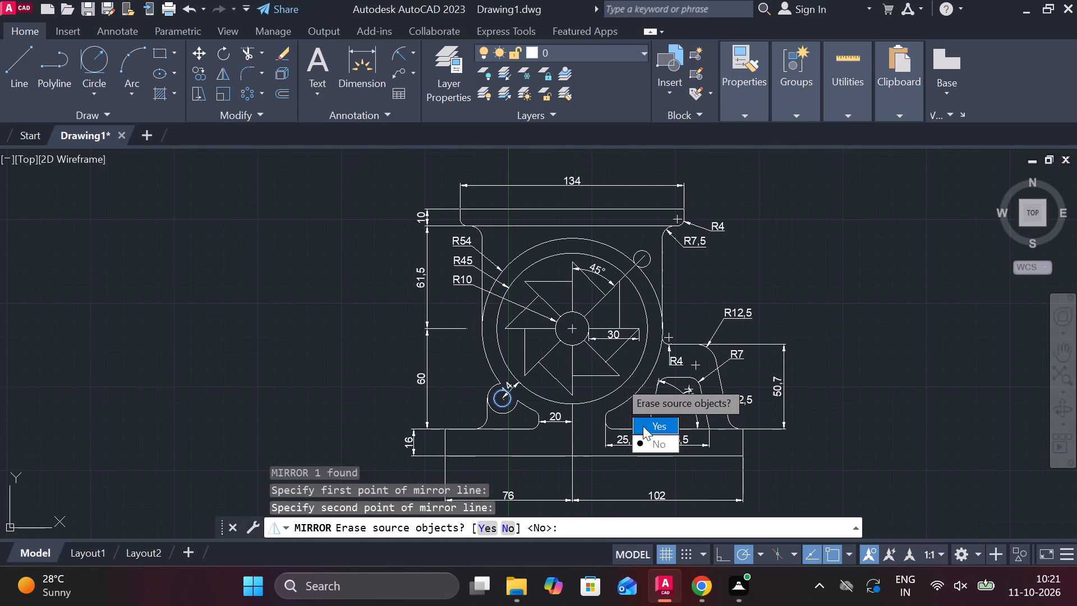
left_click_drag(640, 445, 619, 380)
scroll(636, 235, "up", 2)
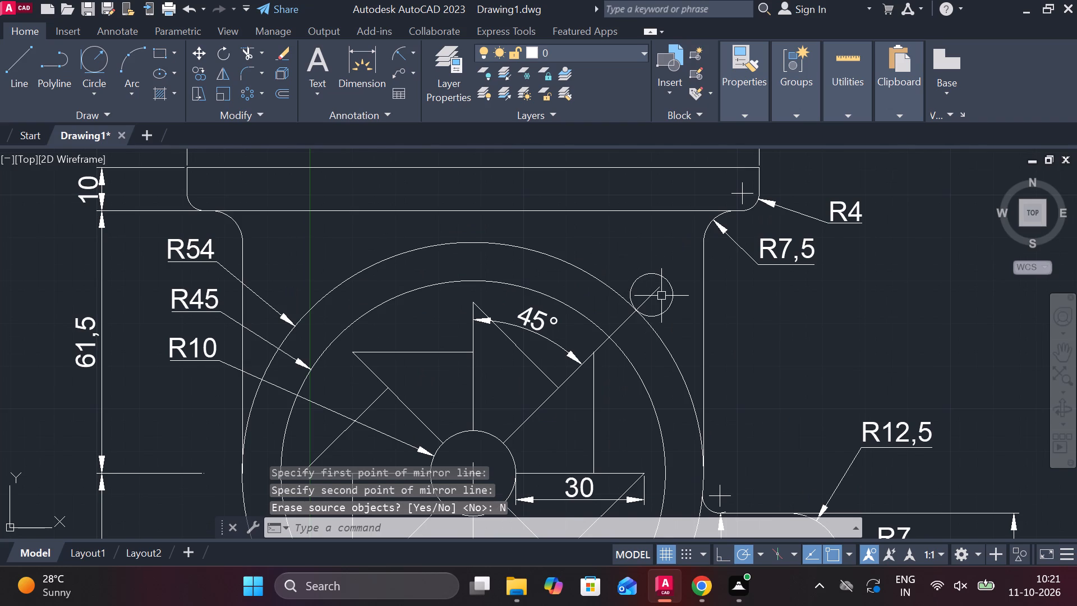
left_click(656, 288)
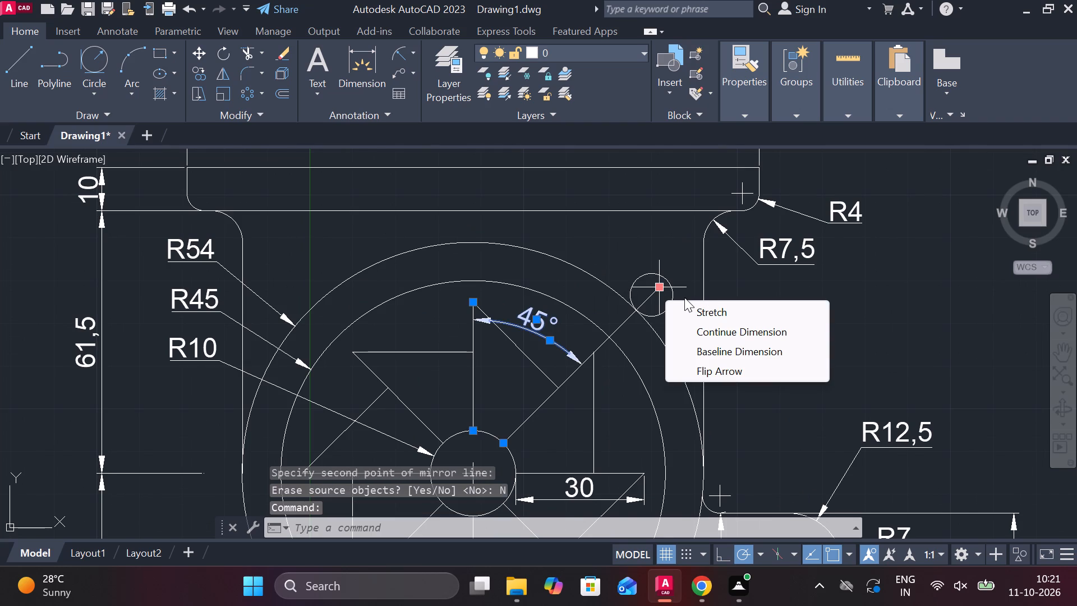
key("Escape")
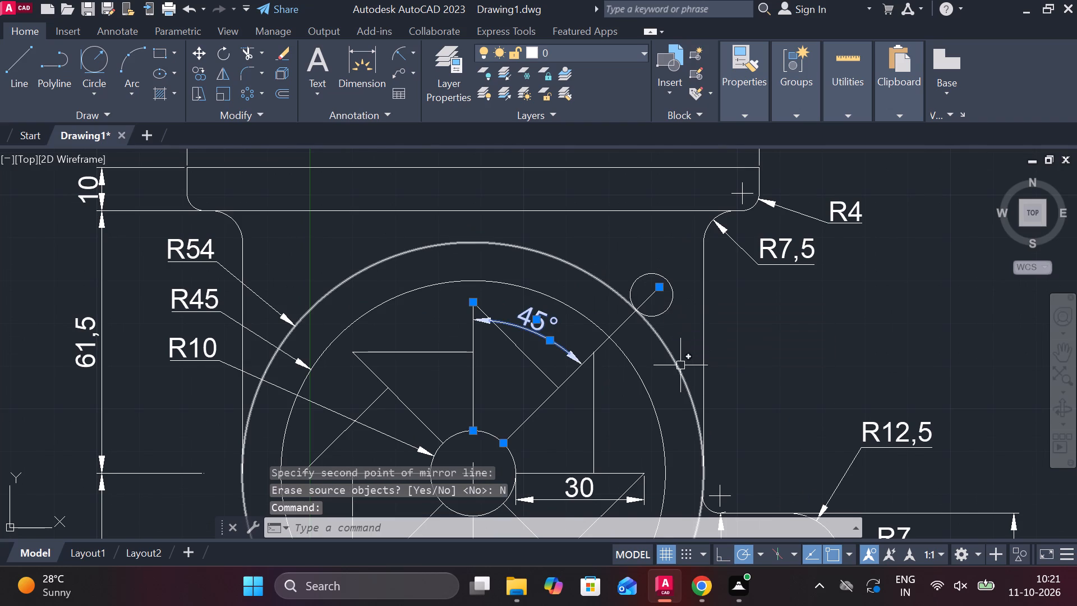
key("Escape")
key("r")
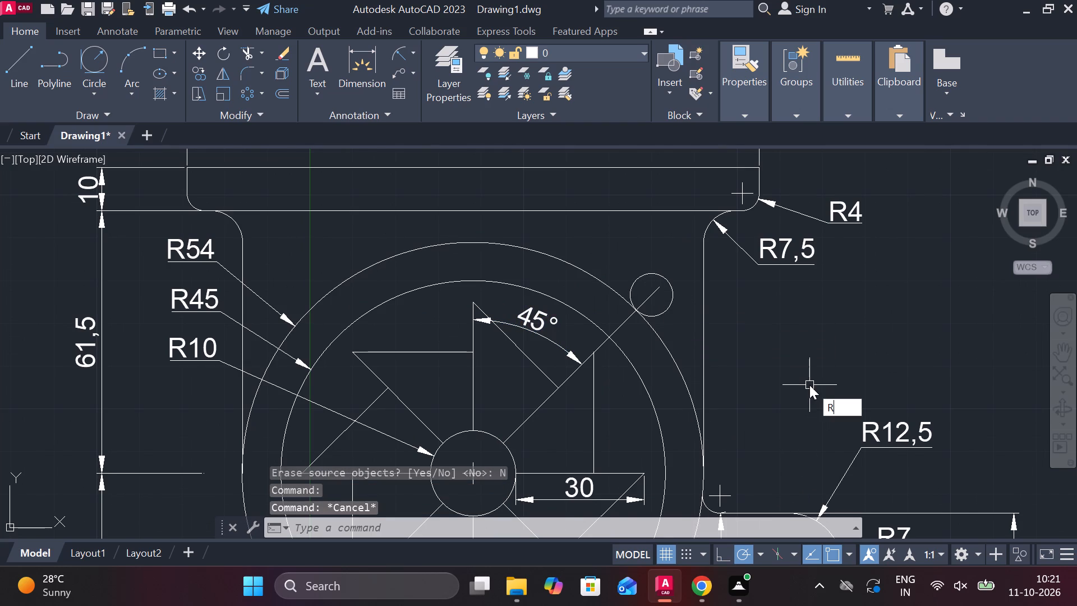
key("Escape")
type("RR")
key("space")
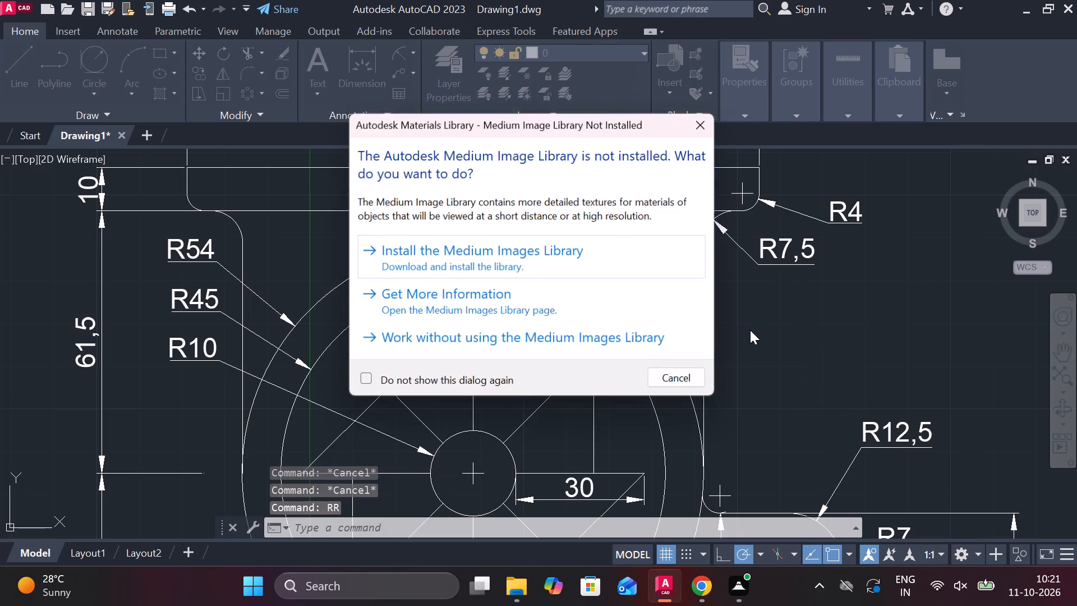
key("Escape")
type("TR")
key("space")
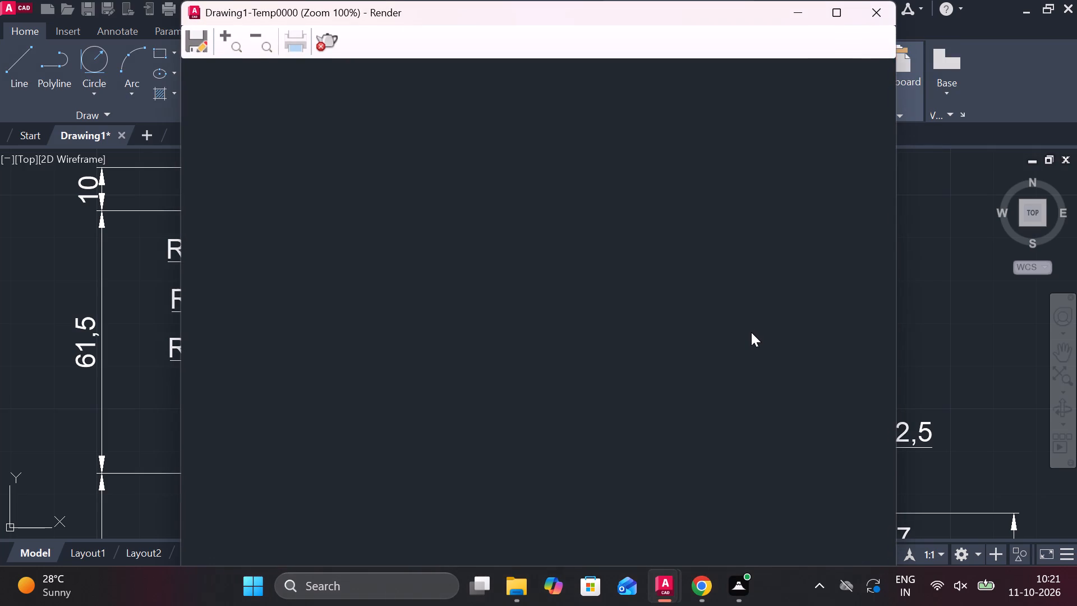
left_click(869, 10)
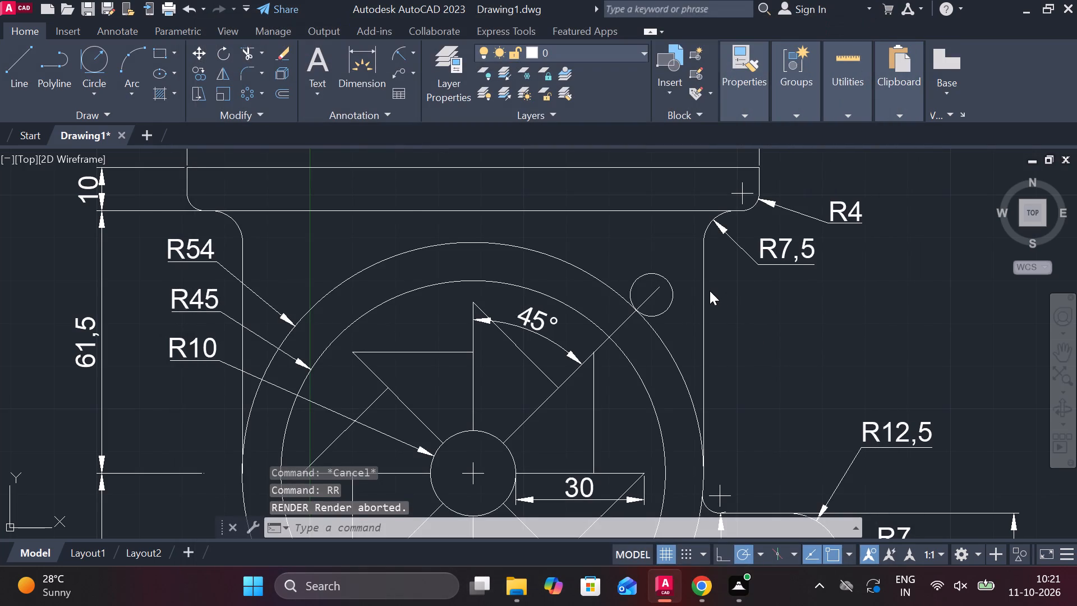
Mirror the lower-left lug's outer arc across the same down-right diagonal through the fan centre, keeping the original.
scroll(710, 291, "up", 1)
scroll(694, 299, "down", 1)
key("Escape")
scroll(725, 324, "down", 2)
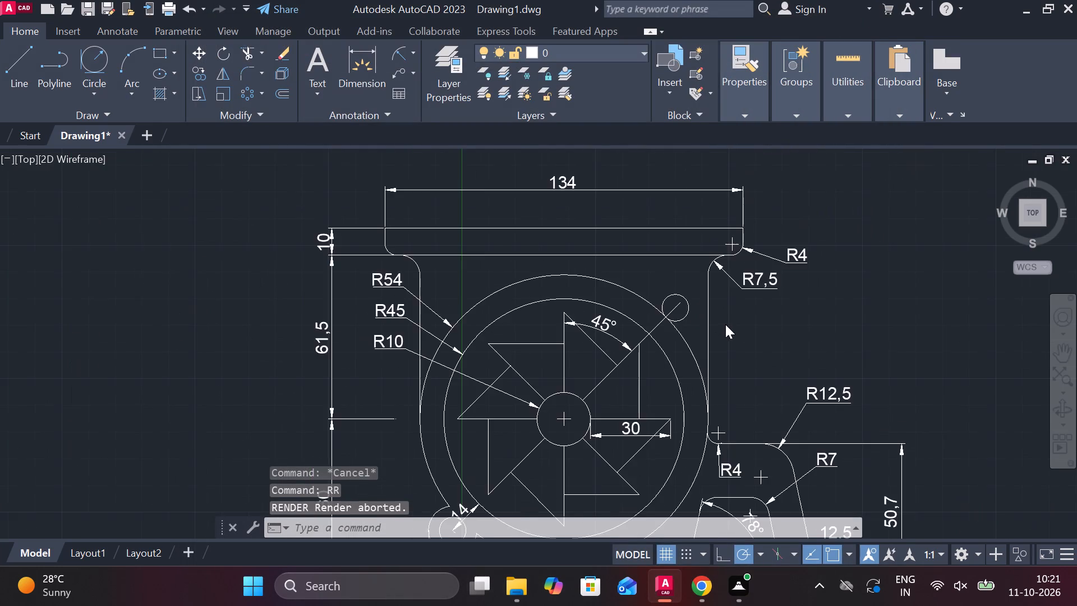
scroll(730, 328, "up", 2)
key("Escape")
middle_click_drag(760, 331, 834, 184)
scroll(765, 274, "down", 2)
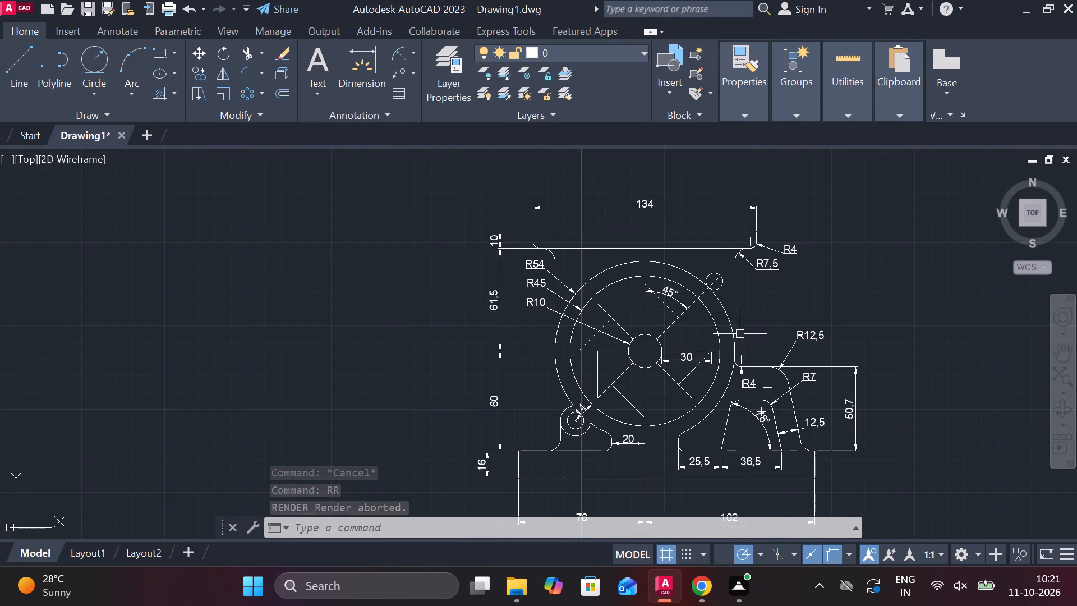
scroll(600, 425, "up", 2)
middle_click_drag(599, 425, 611, 379)
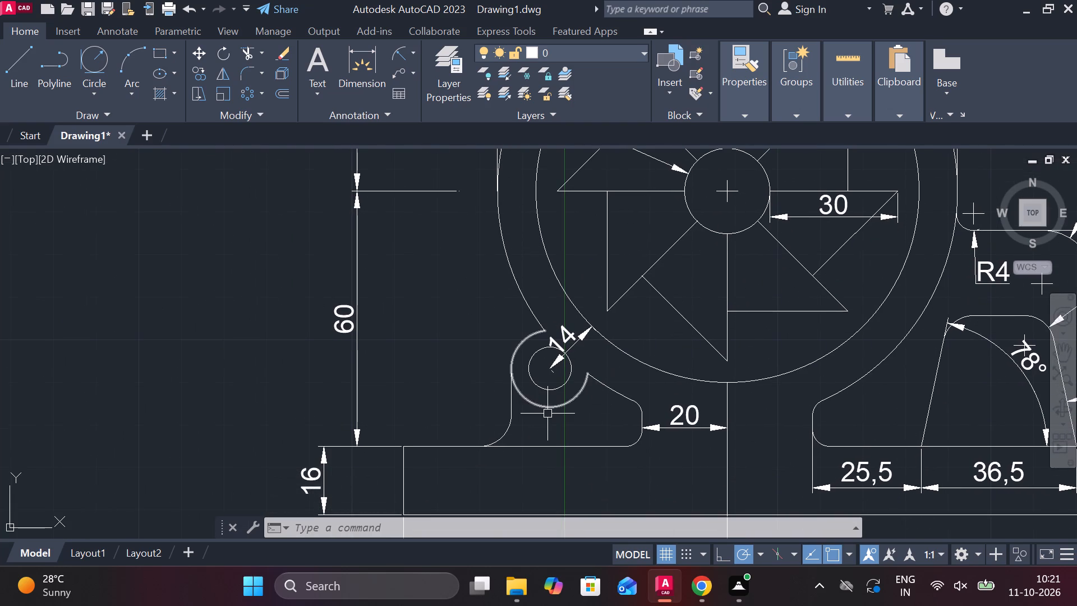
left_click(546, 407)
type("MI")
key("Return")
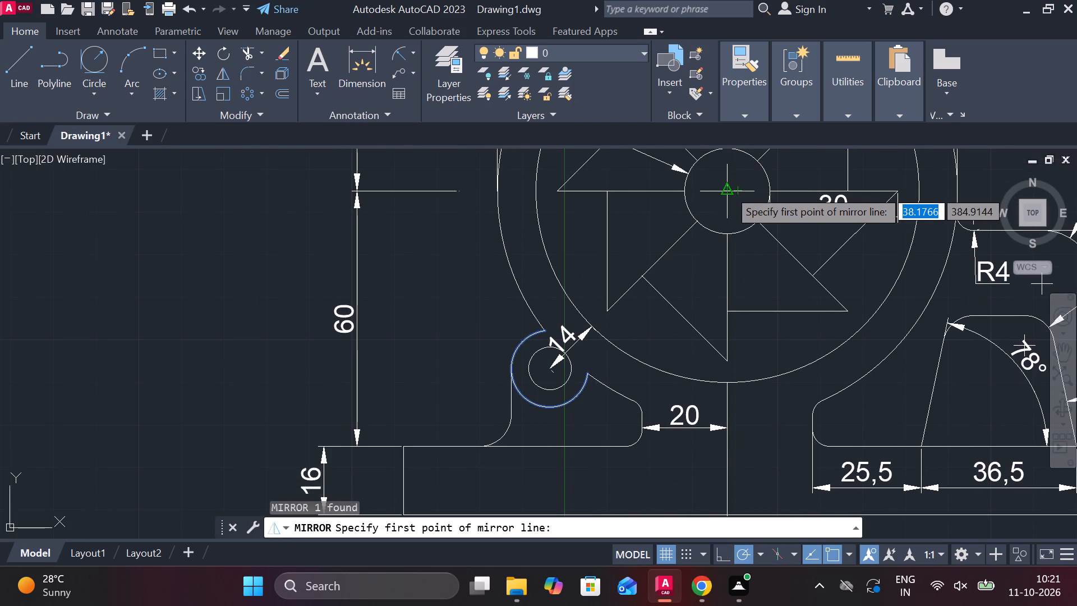
left_click(728, 189)
scroll(877, 238, "down", 1)
middle_click_drag(876, 245, 547, 407)
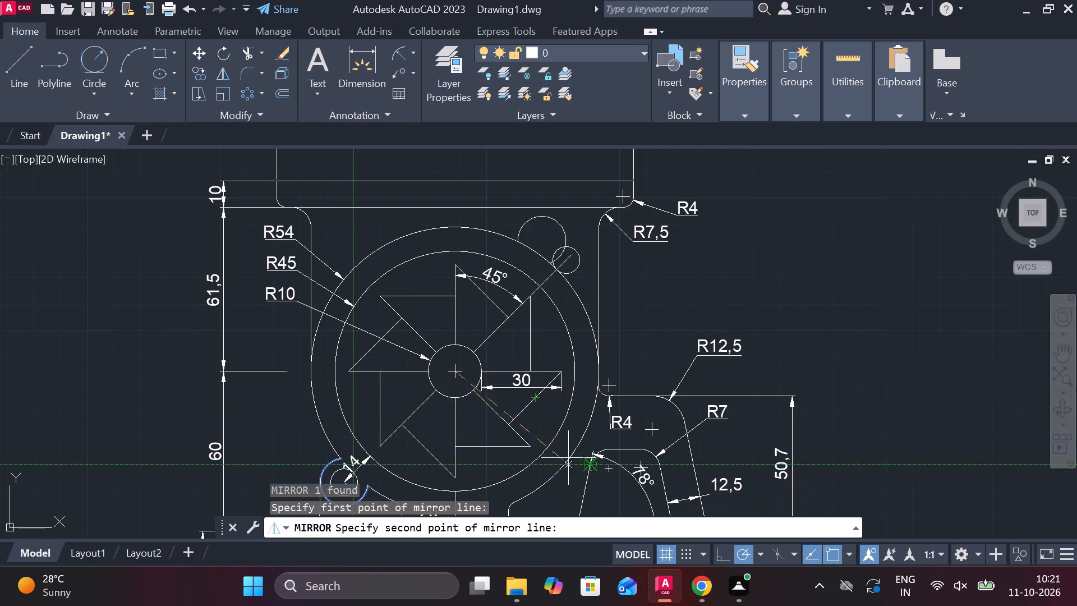
middle_click_drag(537, 463, 517, 291)
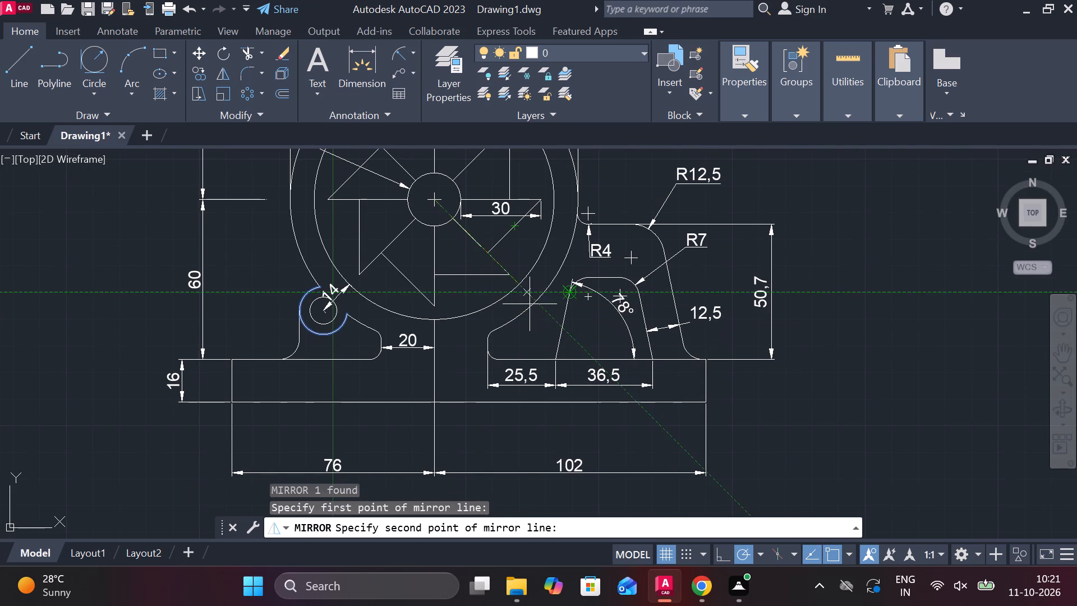
left_click(512, 274)
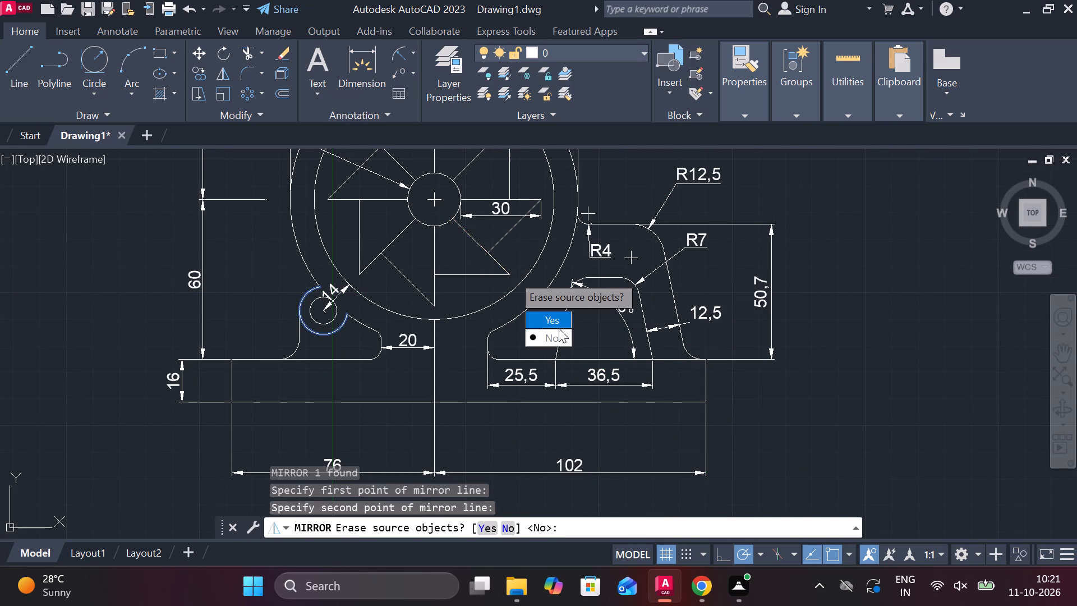
left_click_drag(555, 337, 512, 274)
Trim the lengthened upper-right radial line back to the fan blade's tip, removing its pieces in the lug and across the housing ring.
middle_click_drag(618, 145, 623, 145)
middle_click_drag(631, 164, 655, 212)
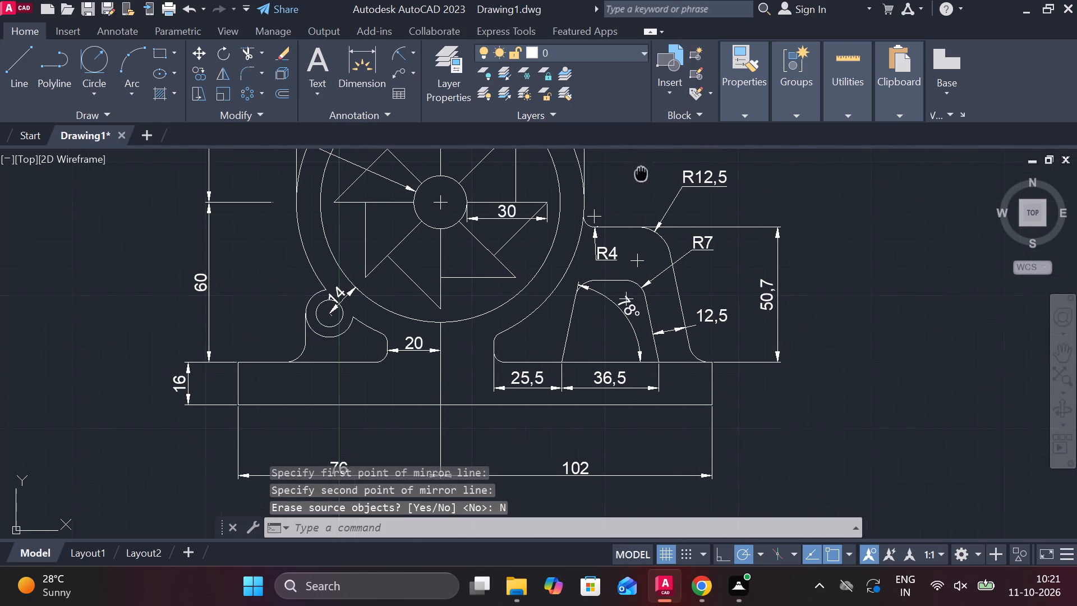
middle_click_drag(655, 212, 664, 278)
scroll(641, 236, "up", 1)
middle_click_drag(652, 238, 689, 334)
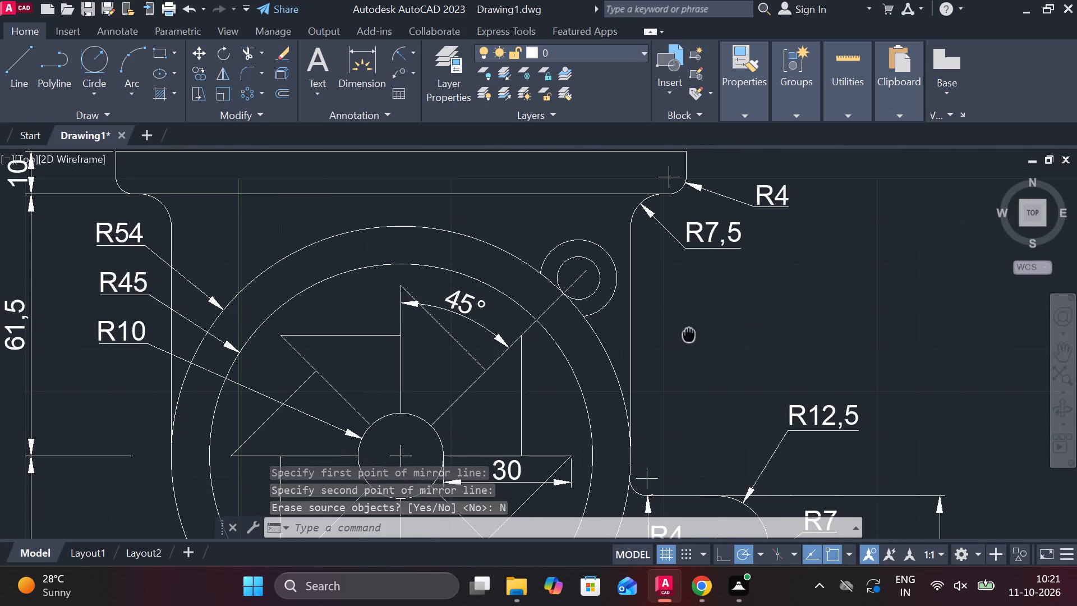
scroll(683, 334, "up", 1)
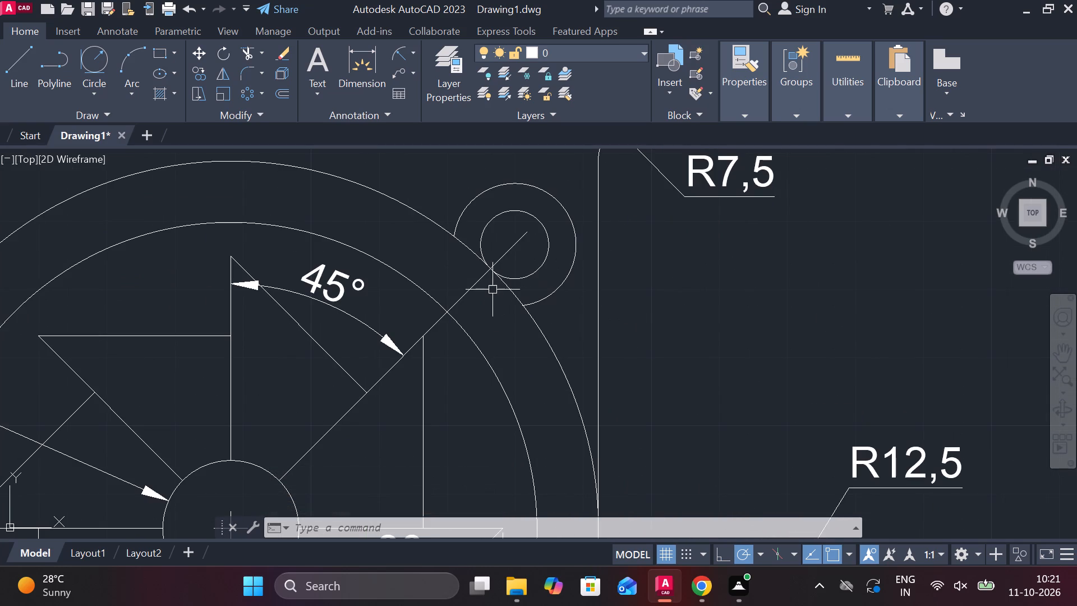
type("TR")
key("space")
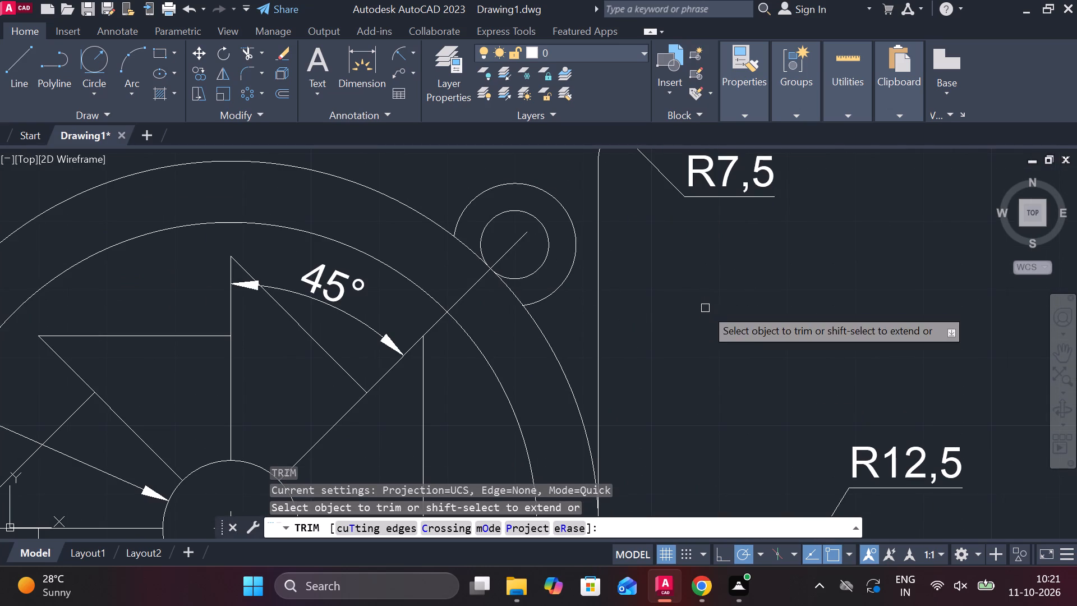
left_click(514, 239)
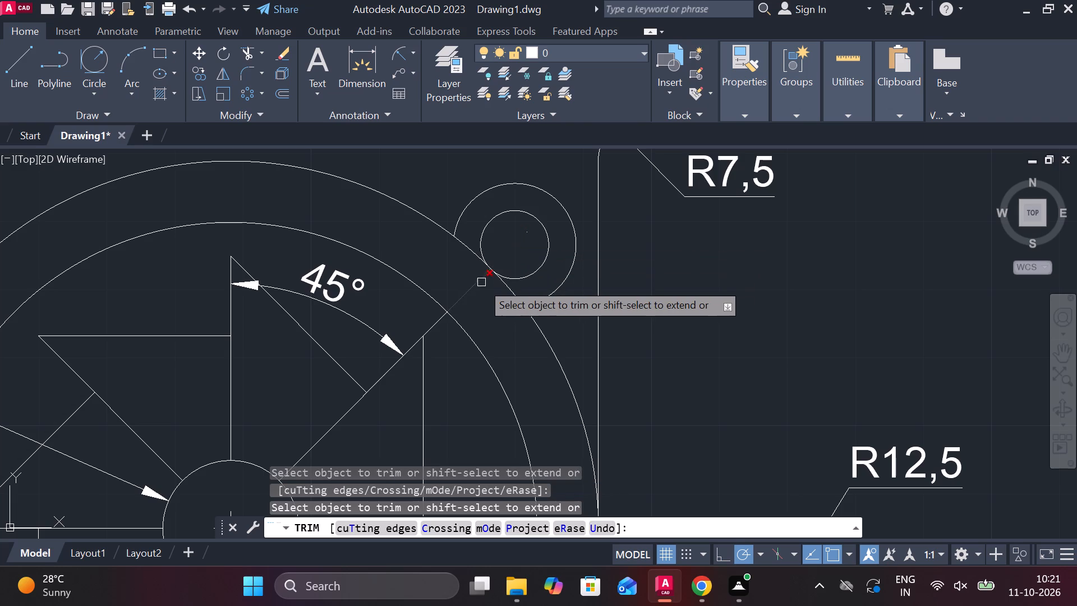
left_click(477, 283)
left_click(435, 324)
scroll(593, 324, "down", 3)
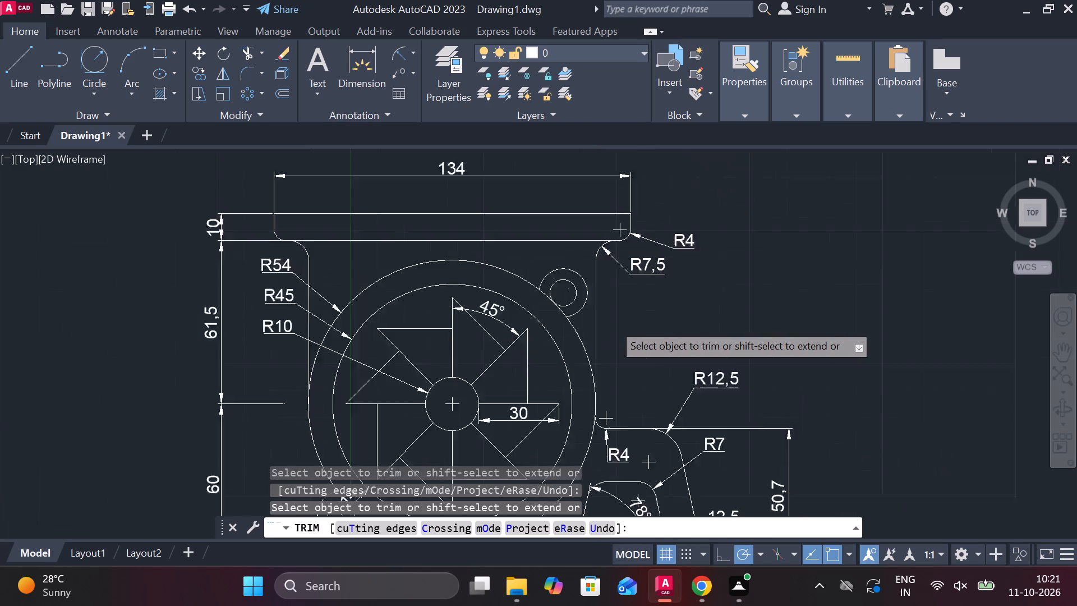
middle_click_drag(689, 316, 726, 230)
key("Escape")
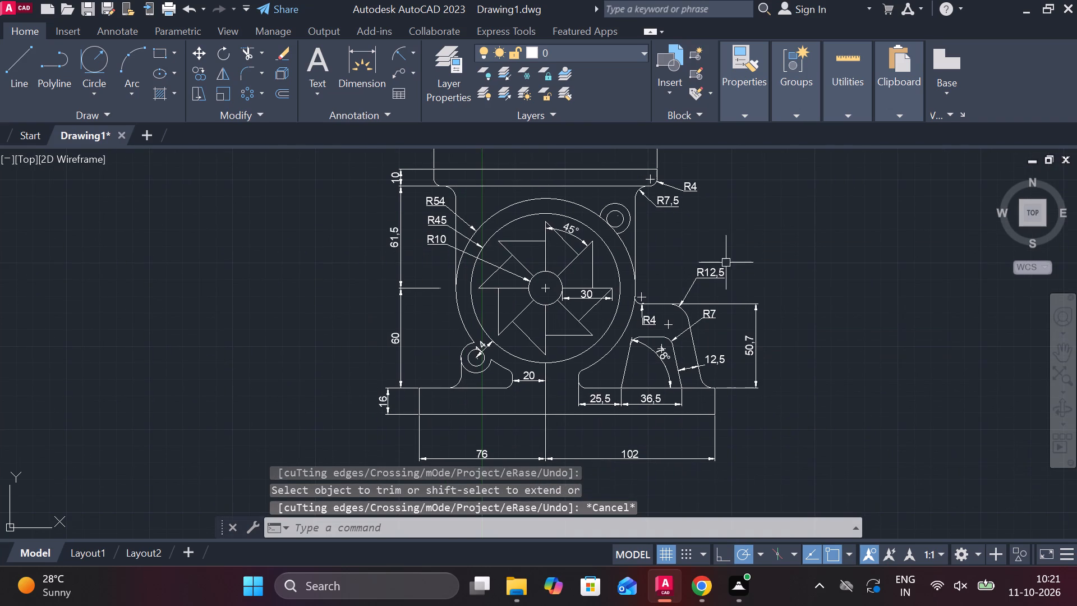
Add a radius dimension to the fillet joining the lower-left lug's vertical edge to the base.
left_click(399, 53)
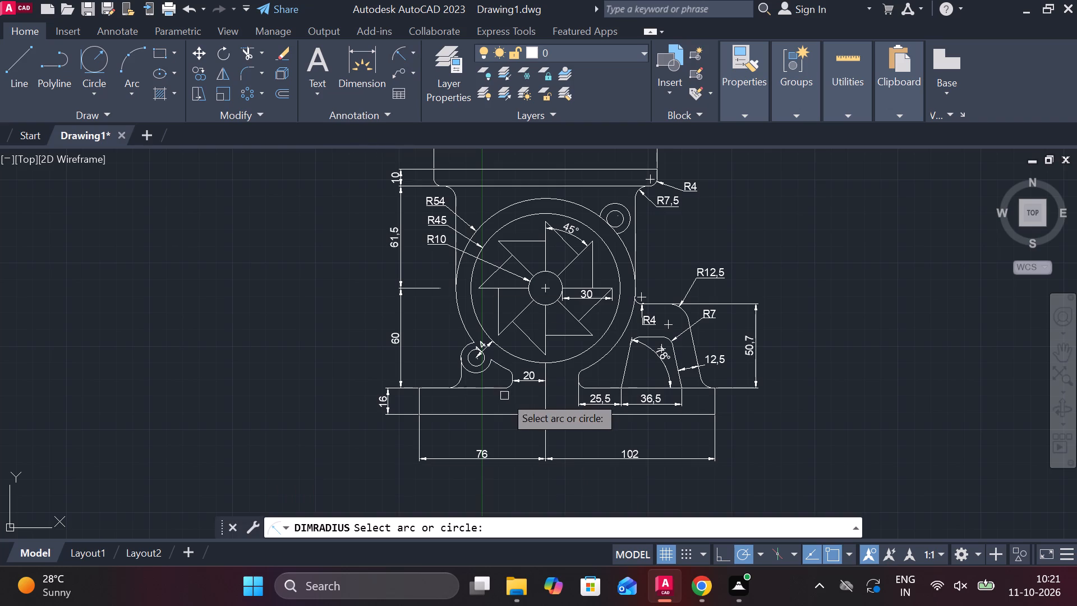
scroll(476, 383, "up", 2)
scroll(431, 394, "up", 2)
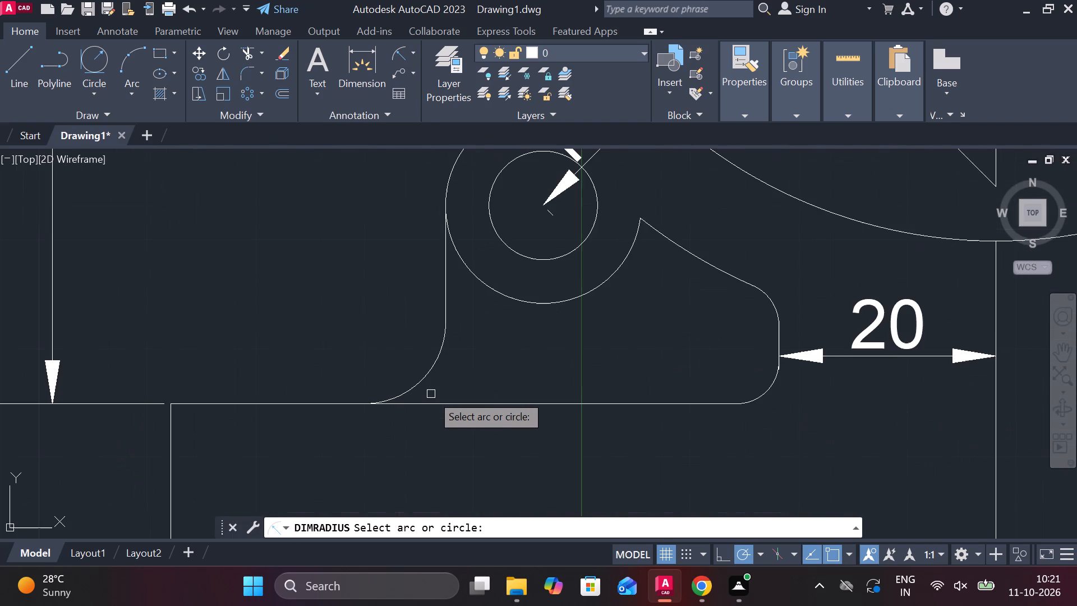
left_click(416, 388)
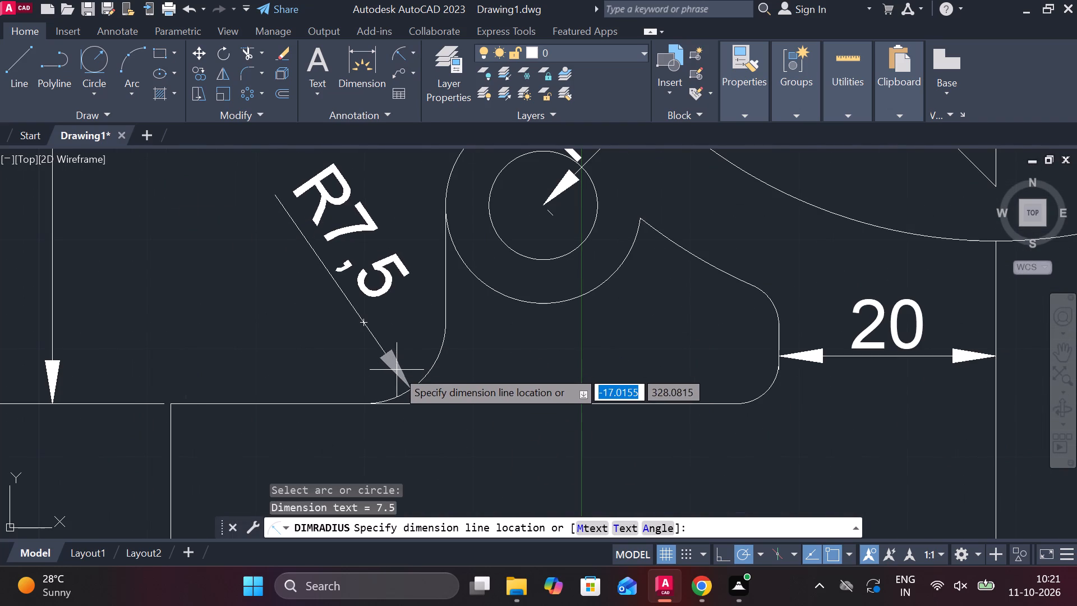
left_click(397, 370)
Add radius dimensions to the lower-left lug's hole circle and its outer arc, with both labels placed up and left of the lug.
scroll(419, 334, "down", 1)
middle_click_drag(428, 322, 468, 362)
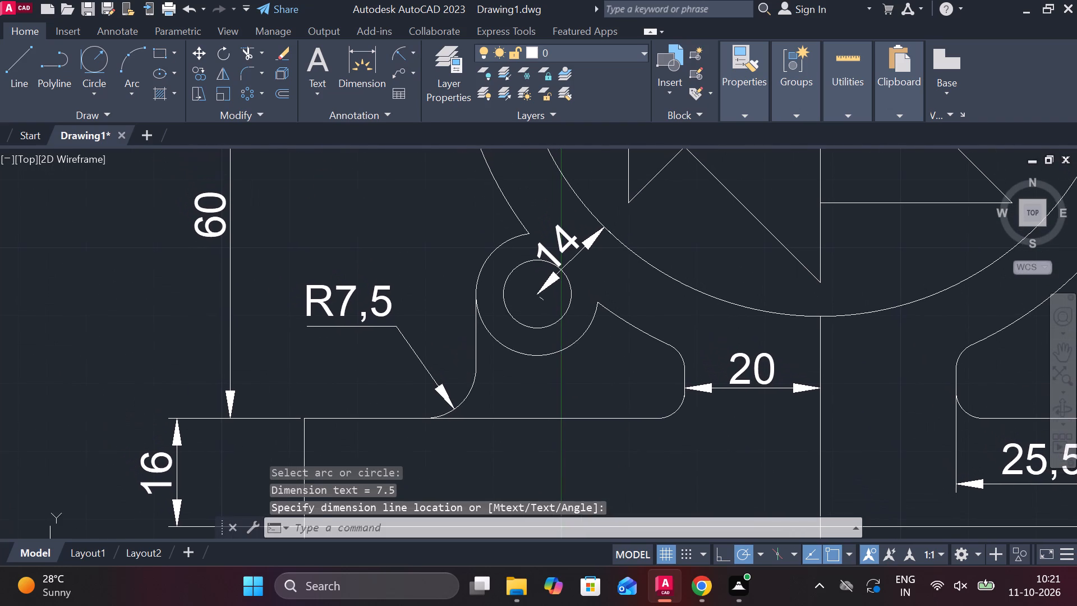
key("space")
left_click(506, 306)
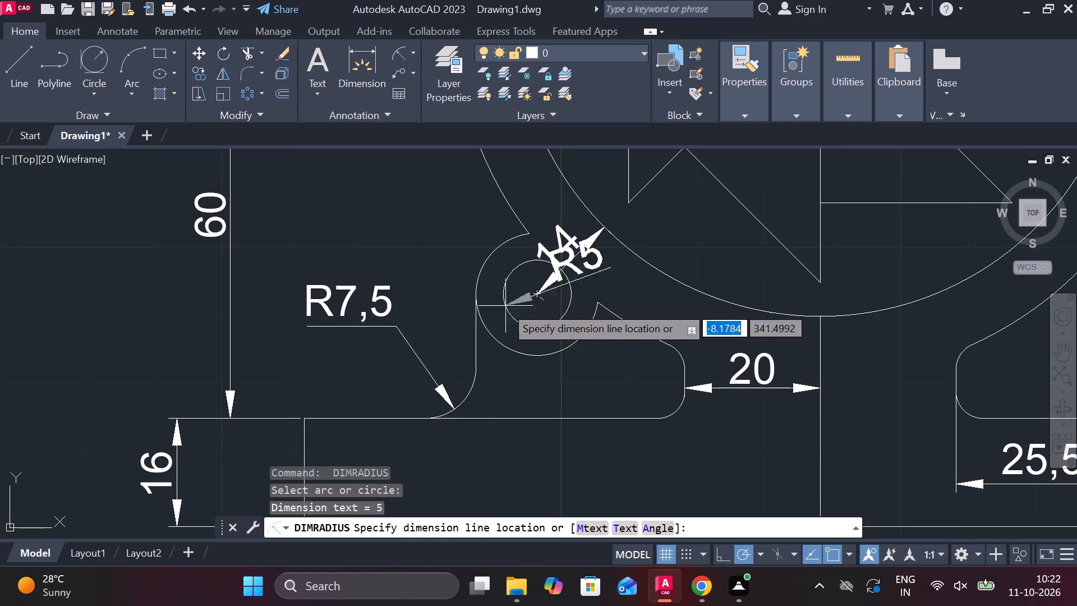
left_click(383, 244)
key("space")
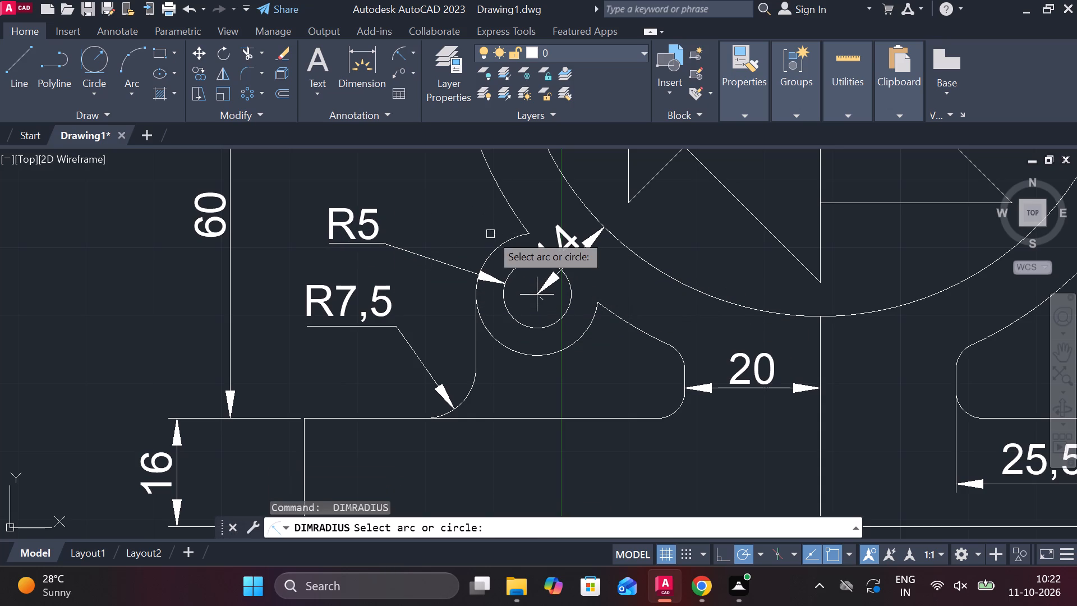
left_click(508, 242)
left_click(386, 173)
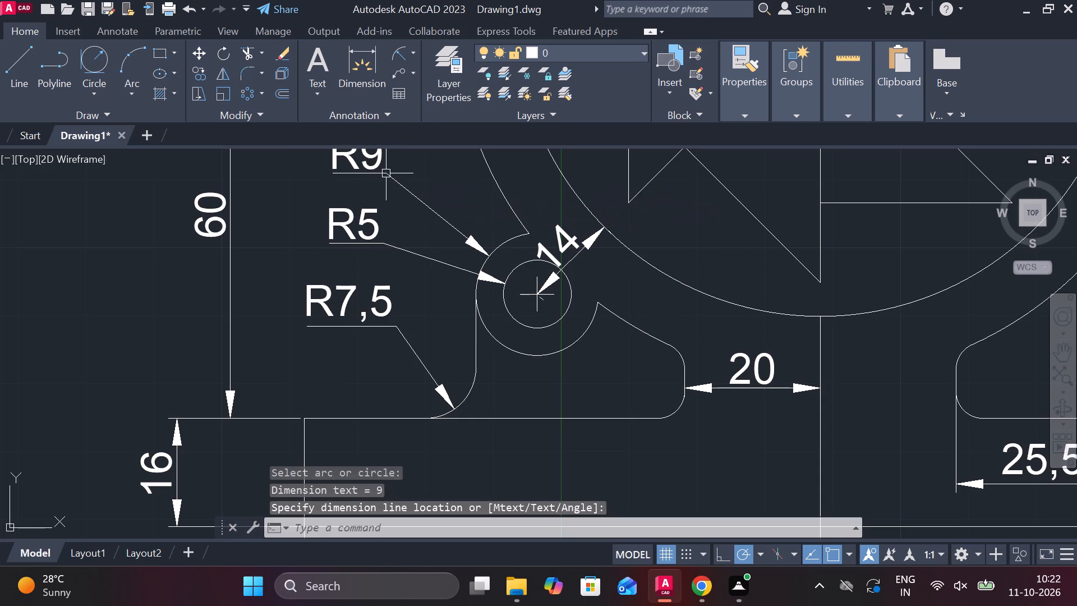
Move the whole title block diagonally up and left so it sits closer beneath the fan assembly.
scroll(464, 240, "down", 3)
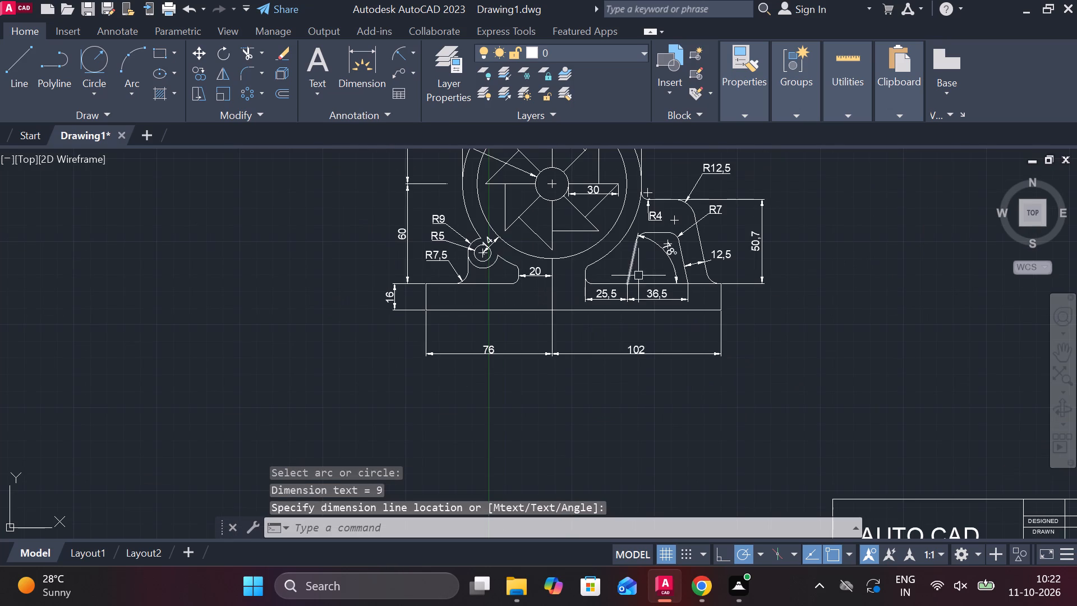
scroll(794, 264, "down", 1)
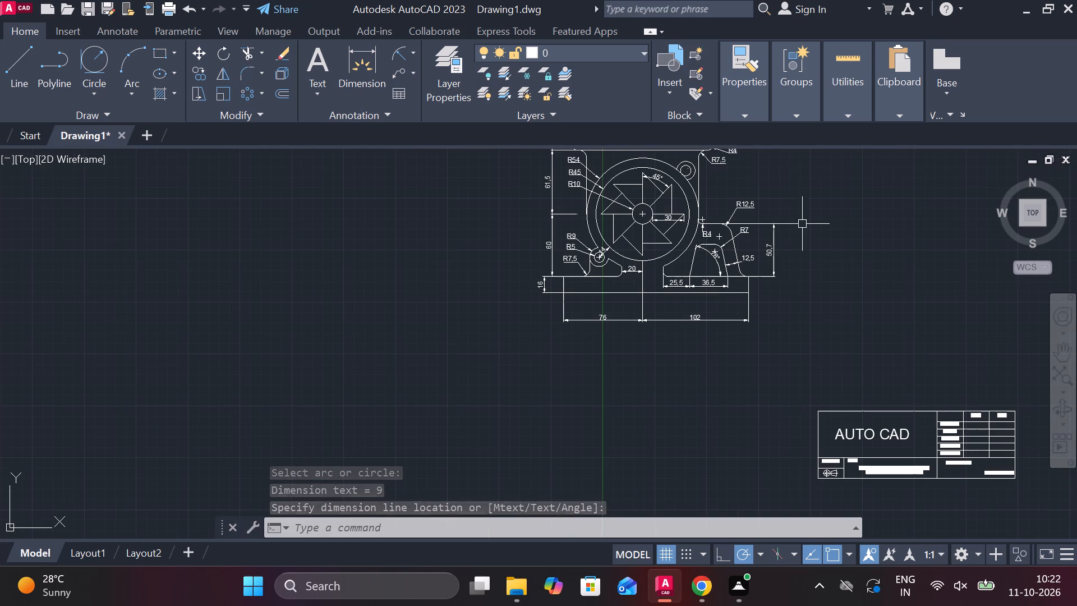
middle_click_drag(810, 224, 818, 297)
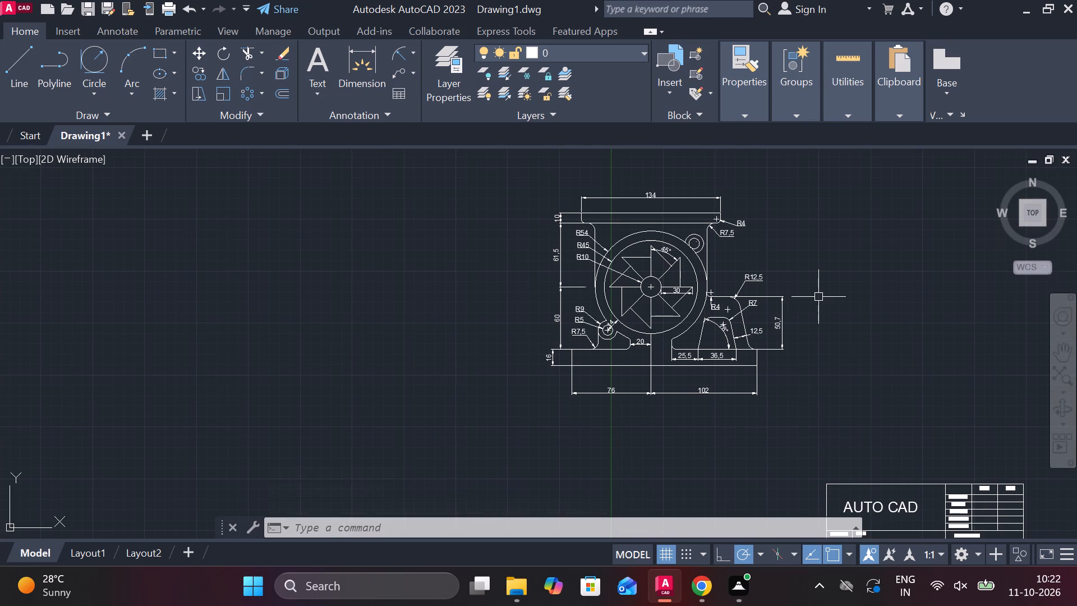
middle_click_drag(843, 315, 723, 237)
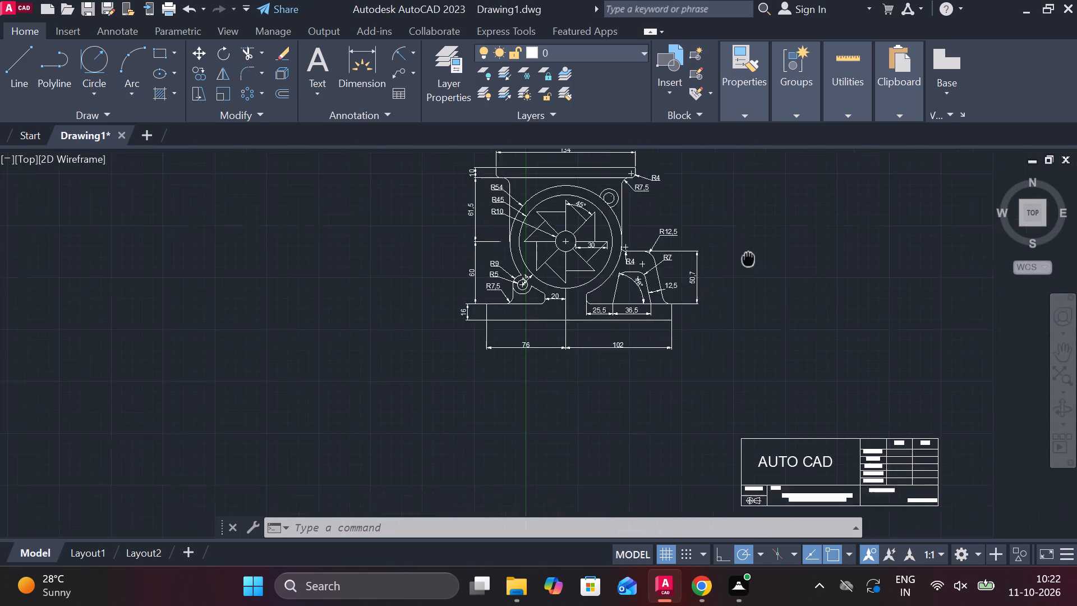
middle_click_drag(723, 237, 718, 233)
key("Escape")
left_click(652, 369)
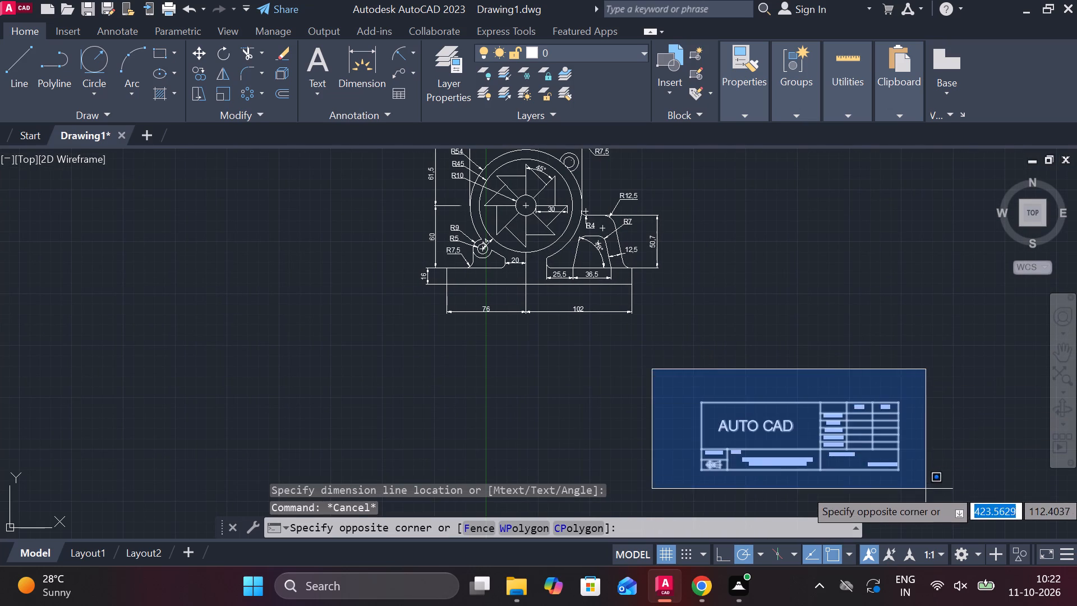
left_click(928, 489)
key("m")
key("Return")
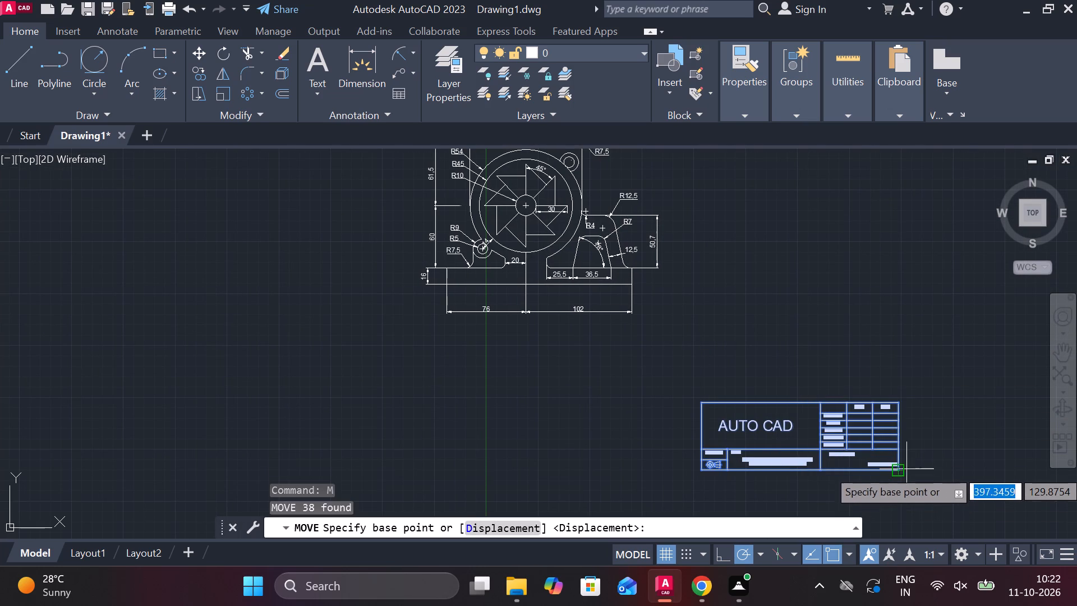
left_click(906, 469)
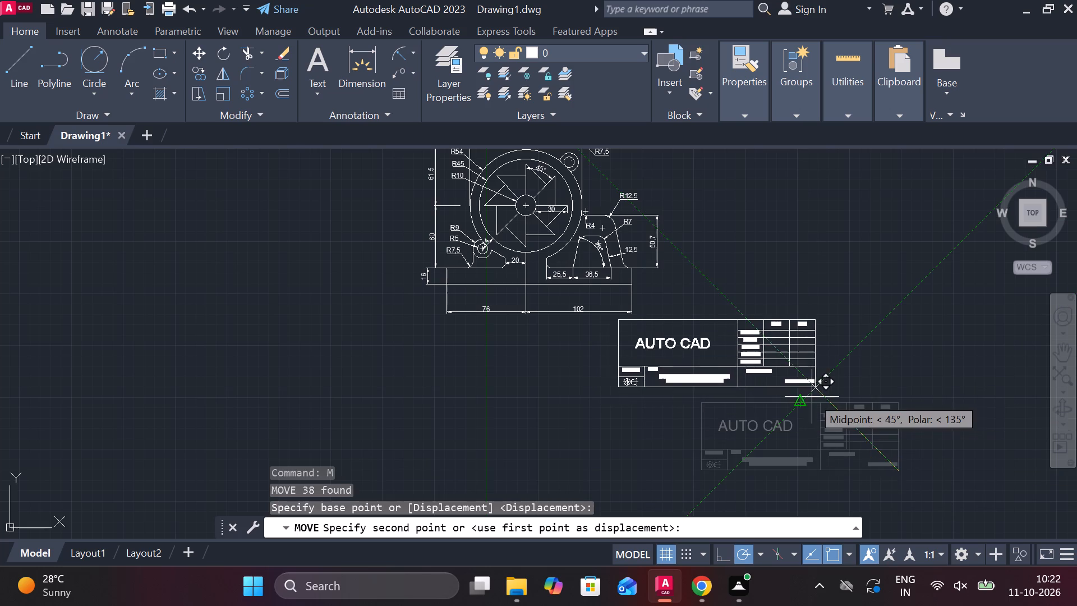
scroll(823, 398, "up", 1)
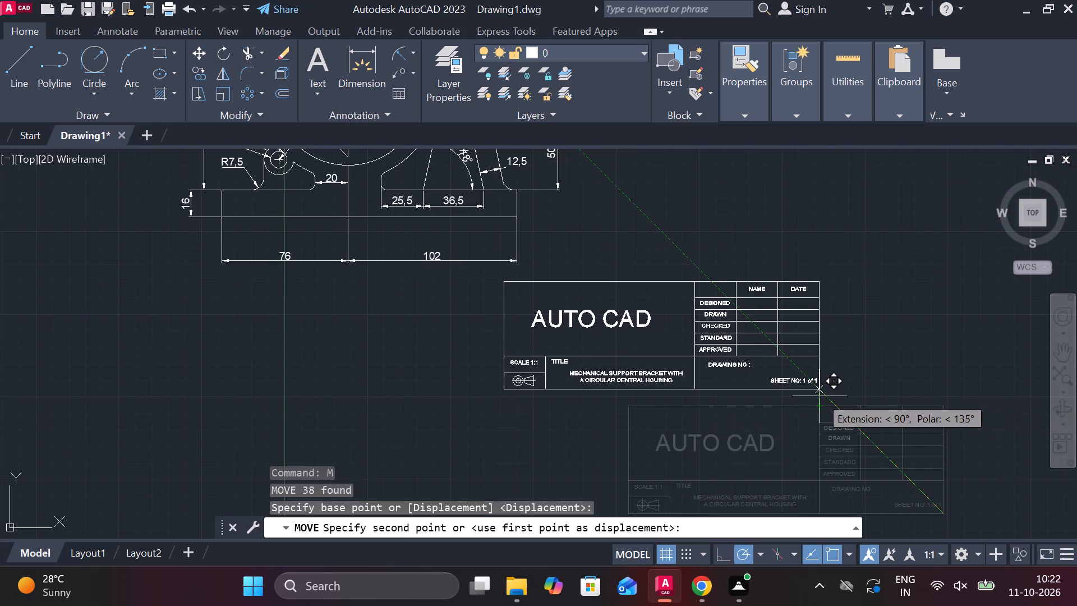
left_click(820, 396)
key("Escape")
Draw a rectangular border about 412 by 304 from the title block's lower-right corner, enclosing the fan assembly and its dimensions.
scroll(843, 348, "down", 1)
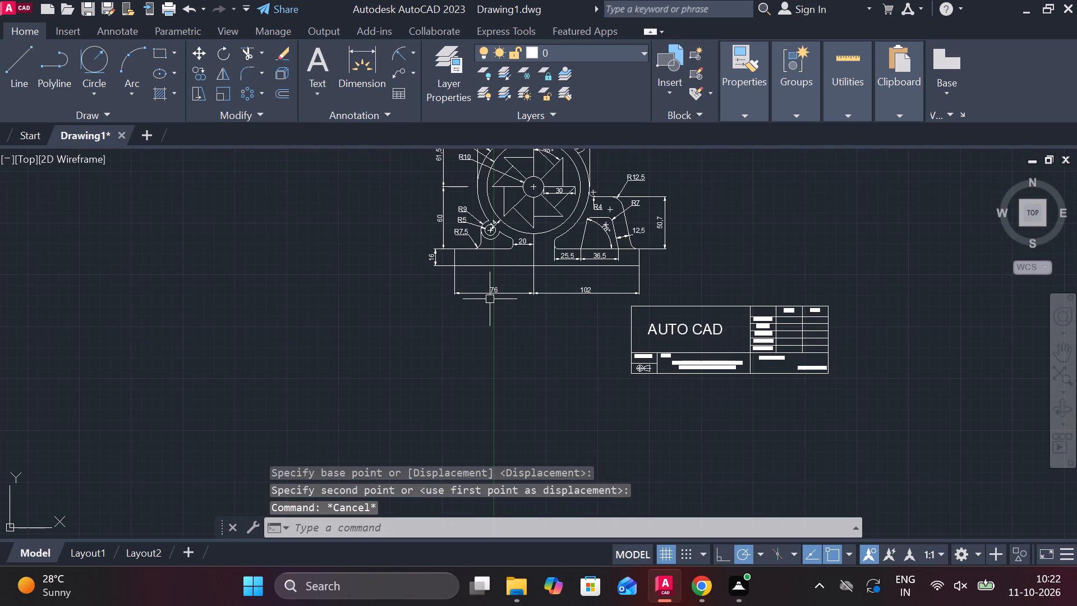
middle_click_drag(713, 229, 669, 268)
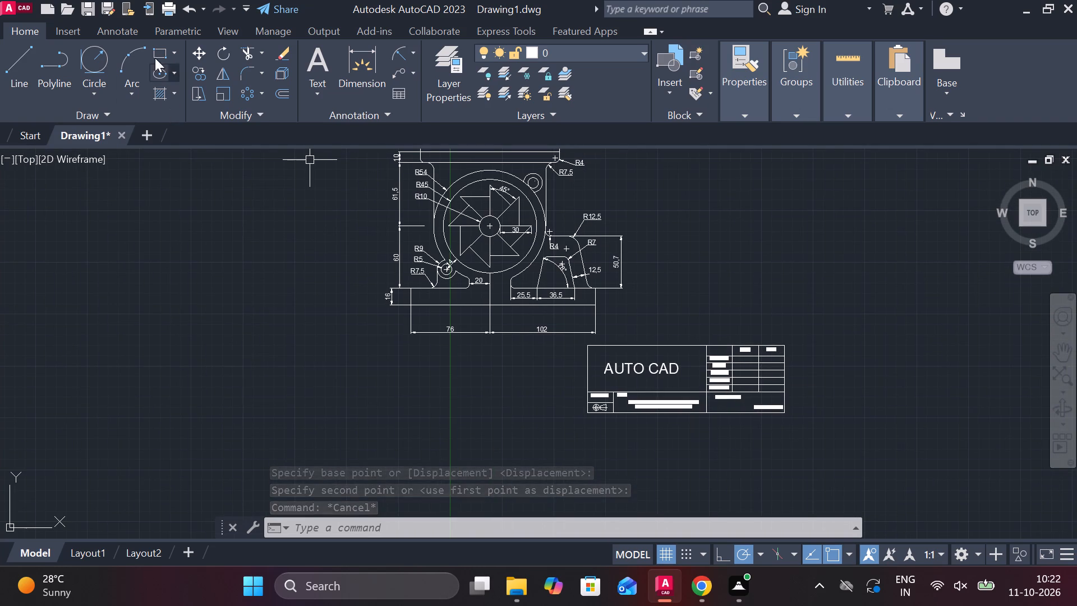
left_click(154, 52)
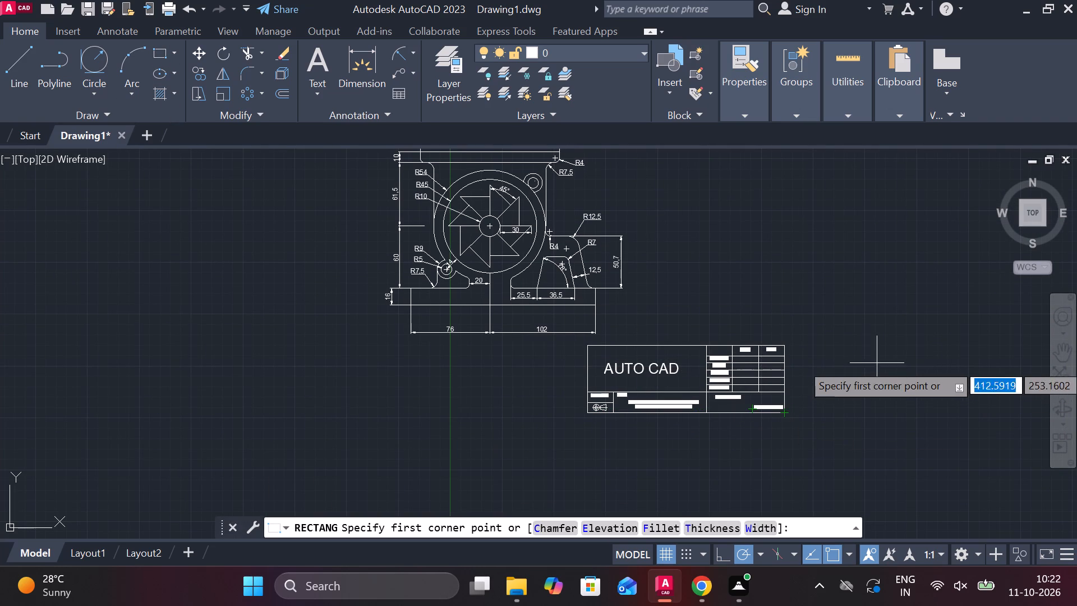
left_click(788, 418)
middle_click_drag(279, 251, 302, 265)
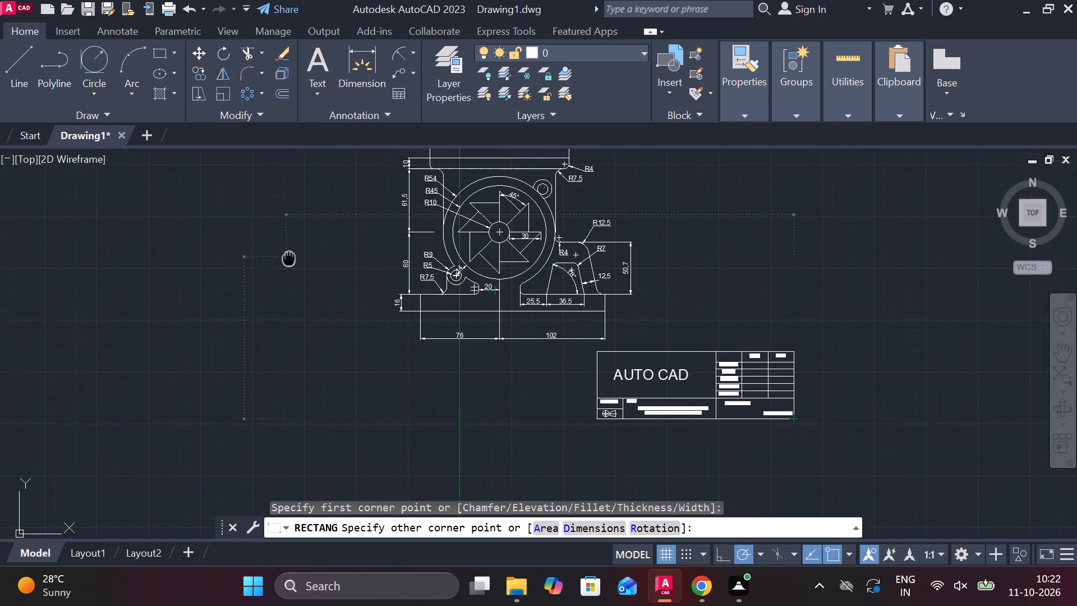
middle_click_drag(302, 265, 321, 324)
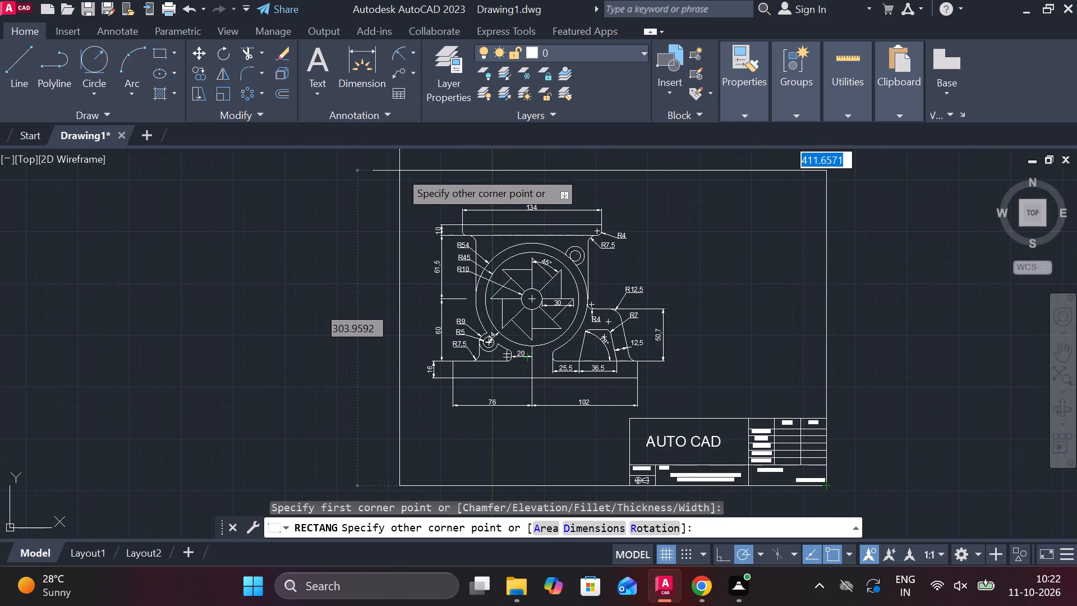
left_click(397, 171)
Save the drawing in Documents as MECHANICAL SUPPORT BRACKET WITH A CIRCULAR CENTRAL HOUSING.
middle_click_drag(683, 315, 567, 259)
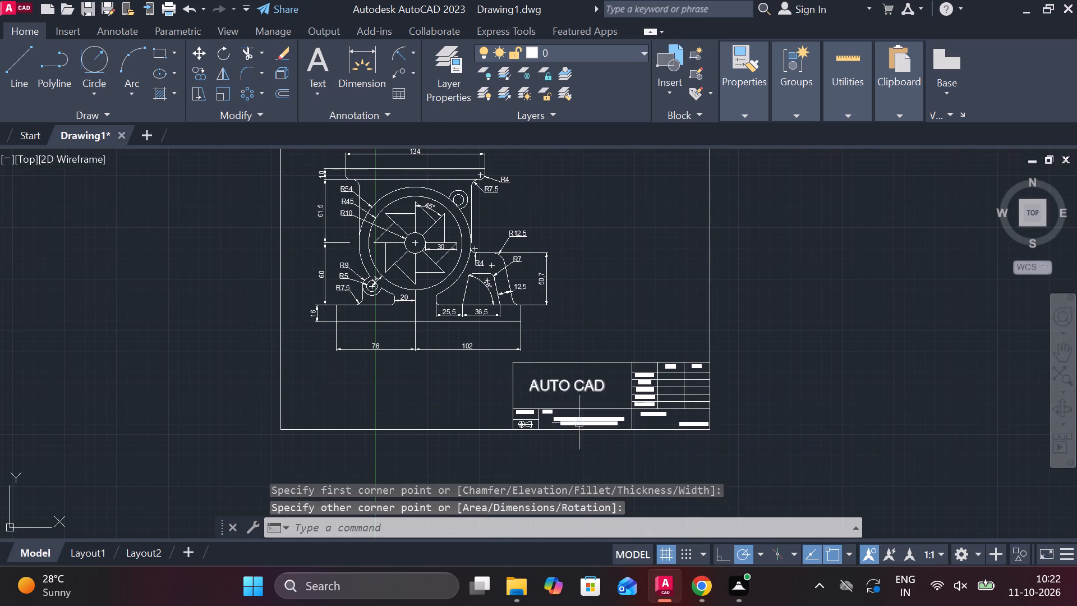
scroll(579, 423, "up", 3)
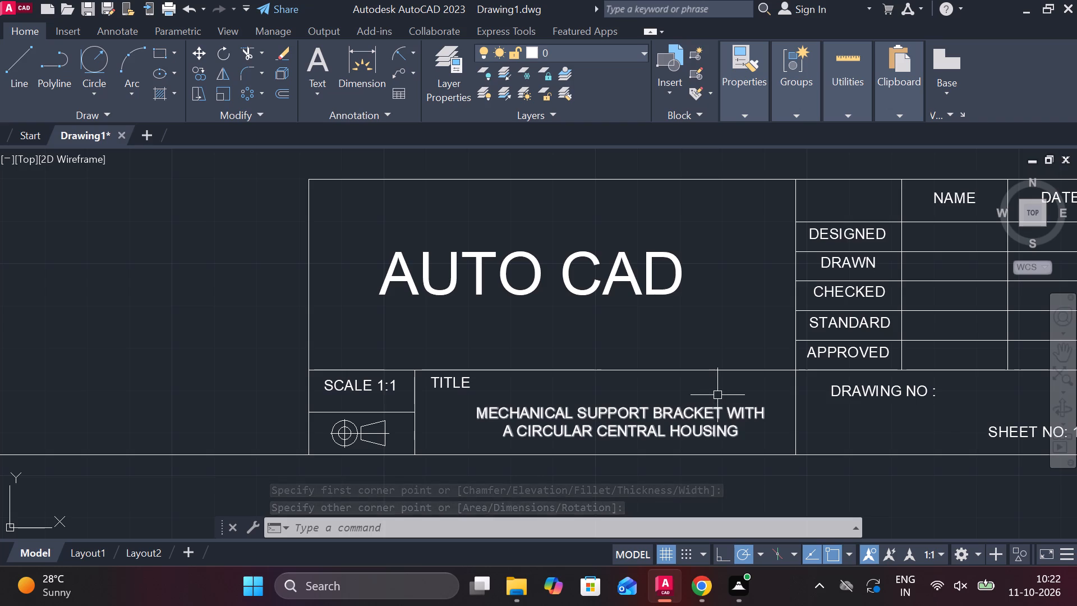
key("ctrl+s")
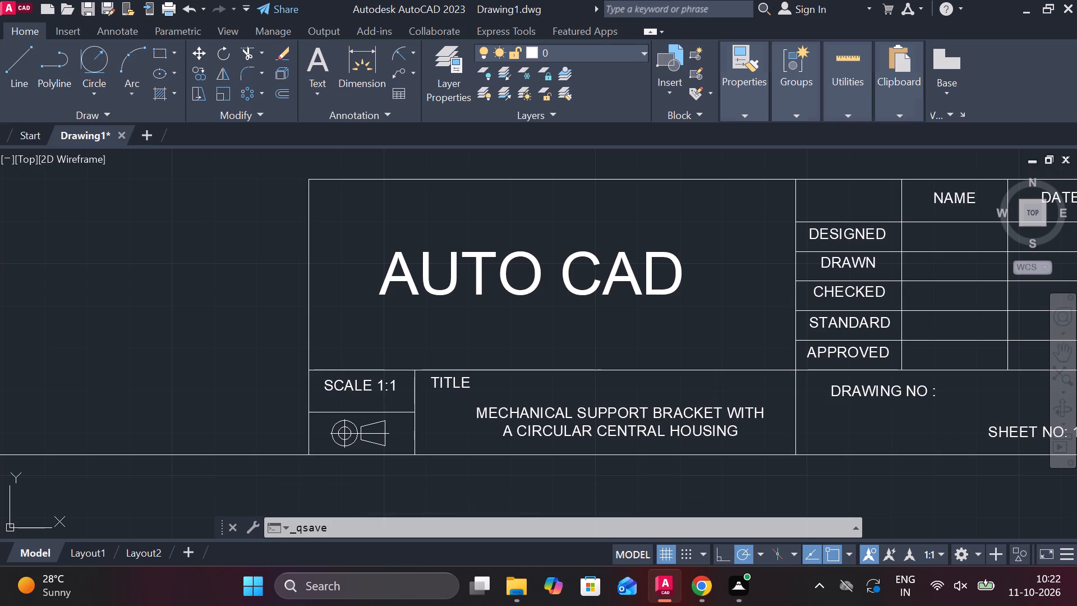
type("MECH")
type("ANICAL SUPPOR")
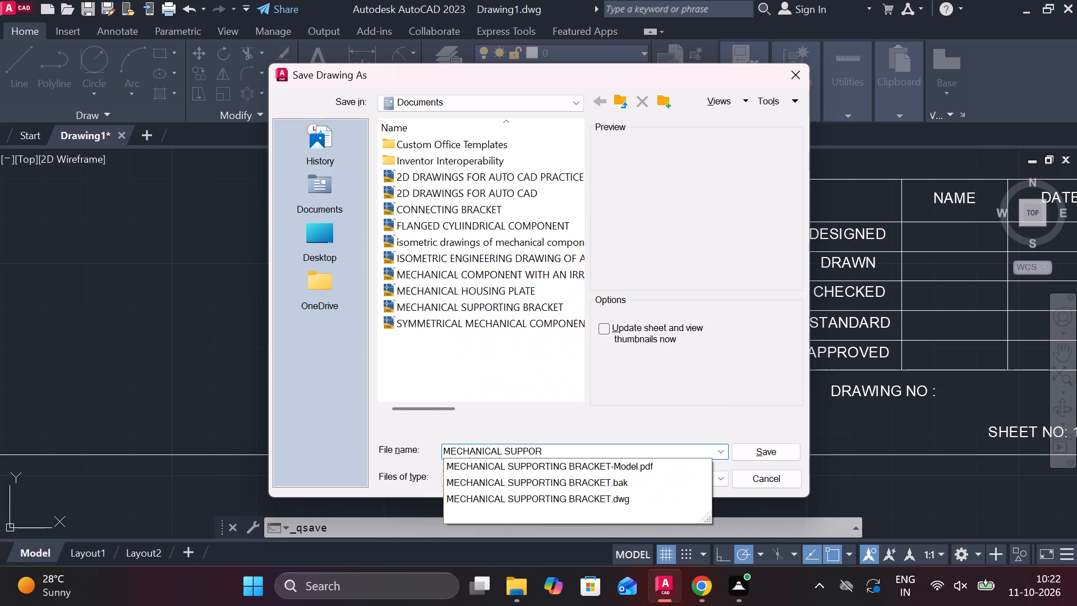
type("T BRACKET")
key("space")
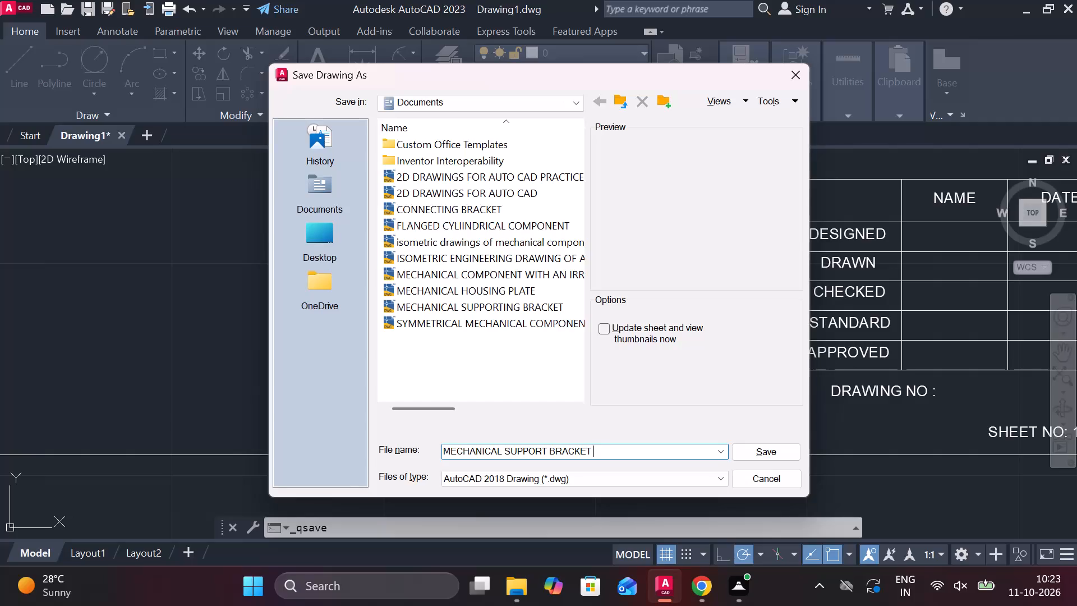
type("WITH A")
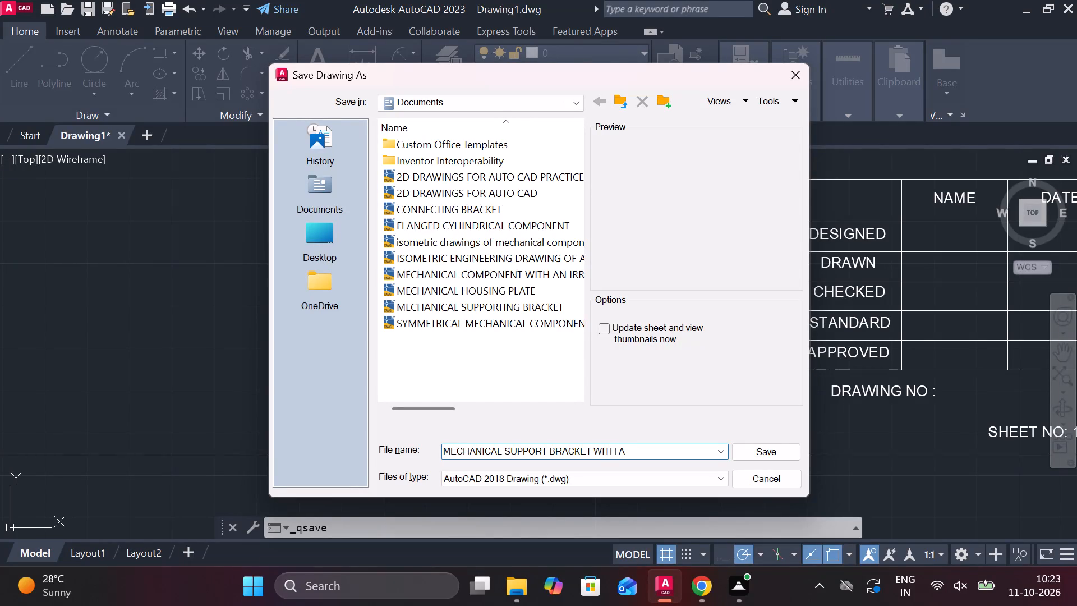
key("space")
type("CURCUK")
key("BackSpace")
type("LAR")
key("space")
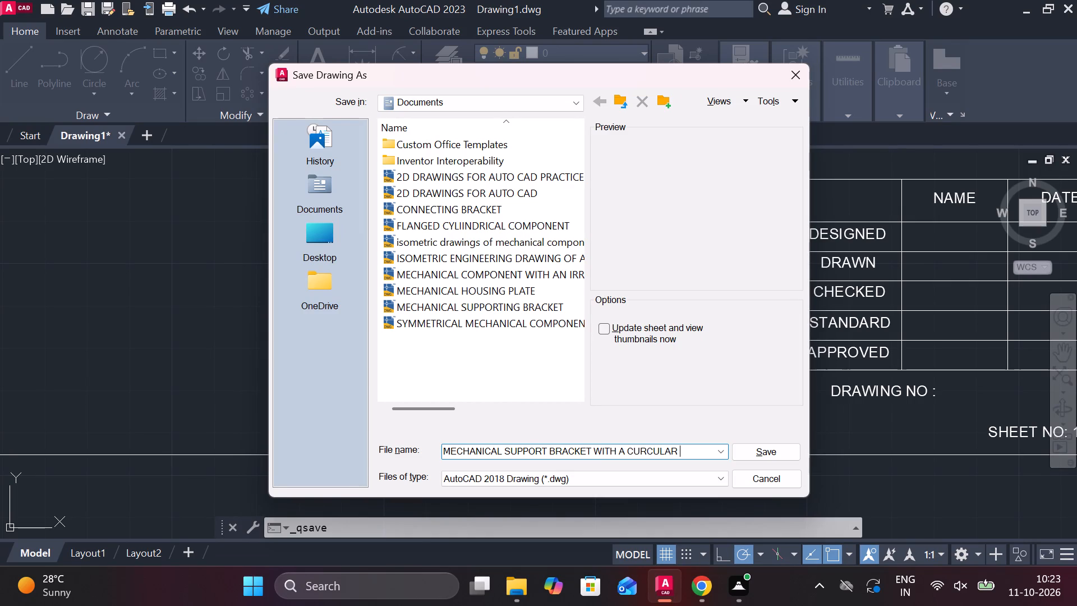
key("BackSpace")
key("BackSpace")
key("BackSpace")
key("BackSpace")
key("BackSpace")
key("BackSpace")
key("BackSpace")
key("BackSpace")
key("i")
type("RCULAR")
key("space")
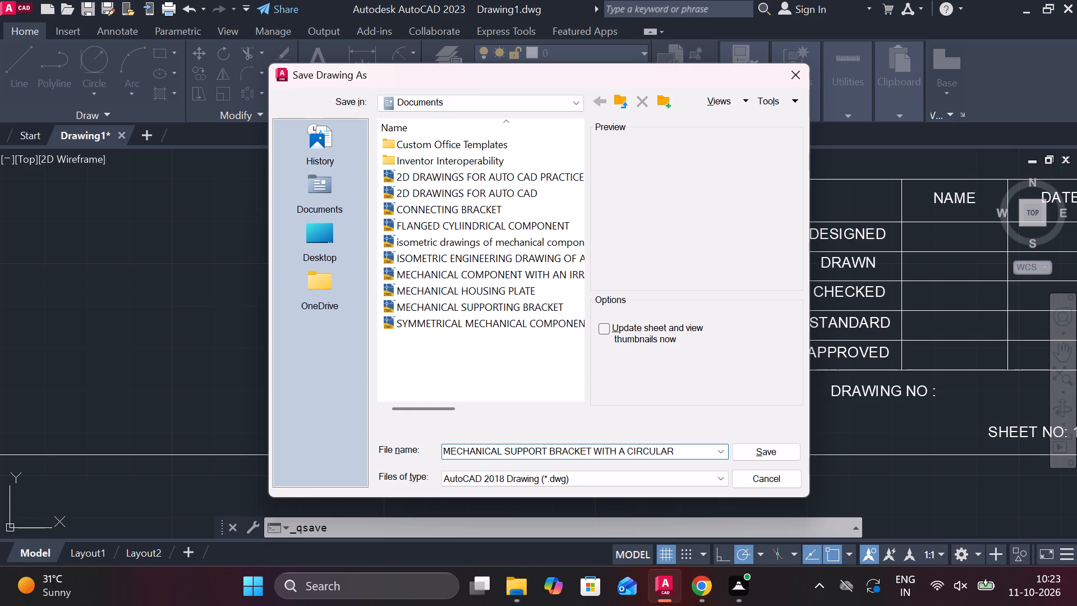
type("CENTRAL")
key("space")
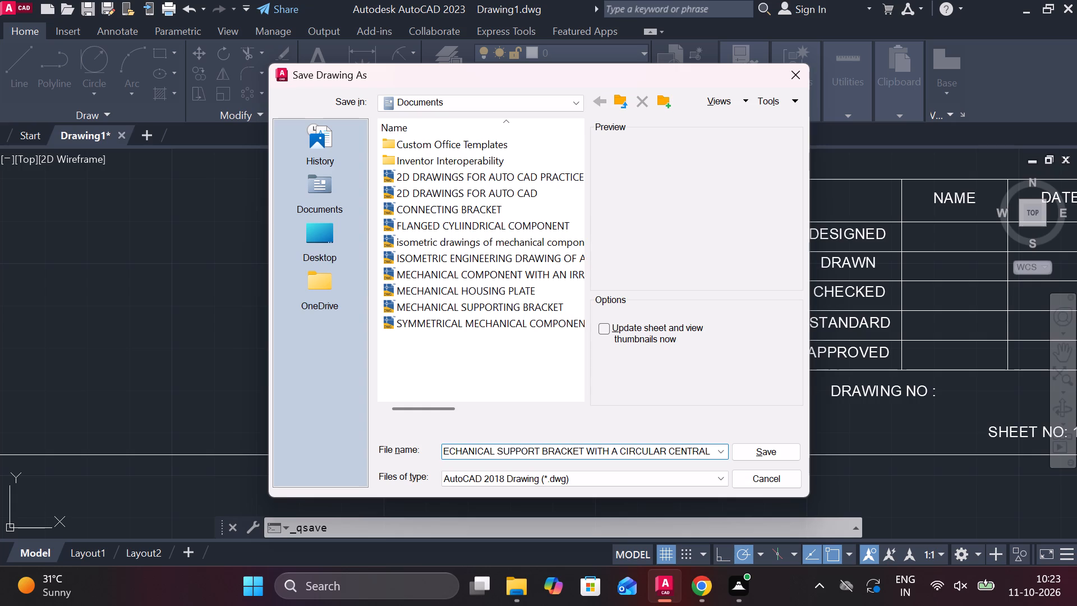
type("HOUSING")
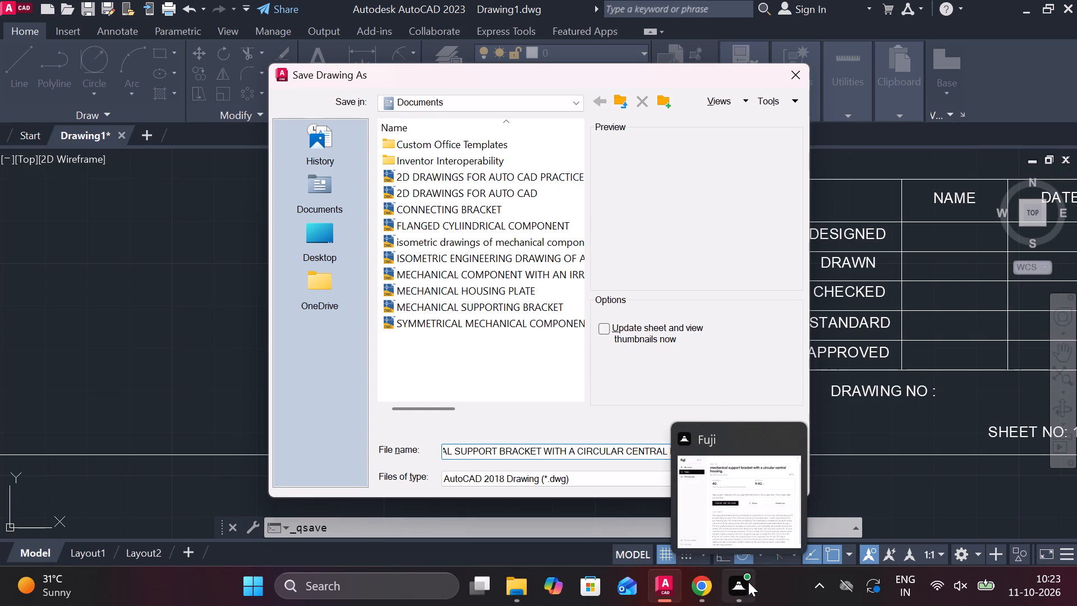
left_click(756, 456)
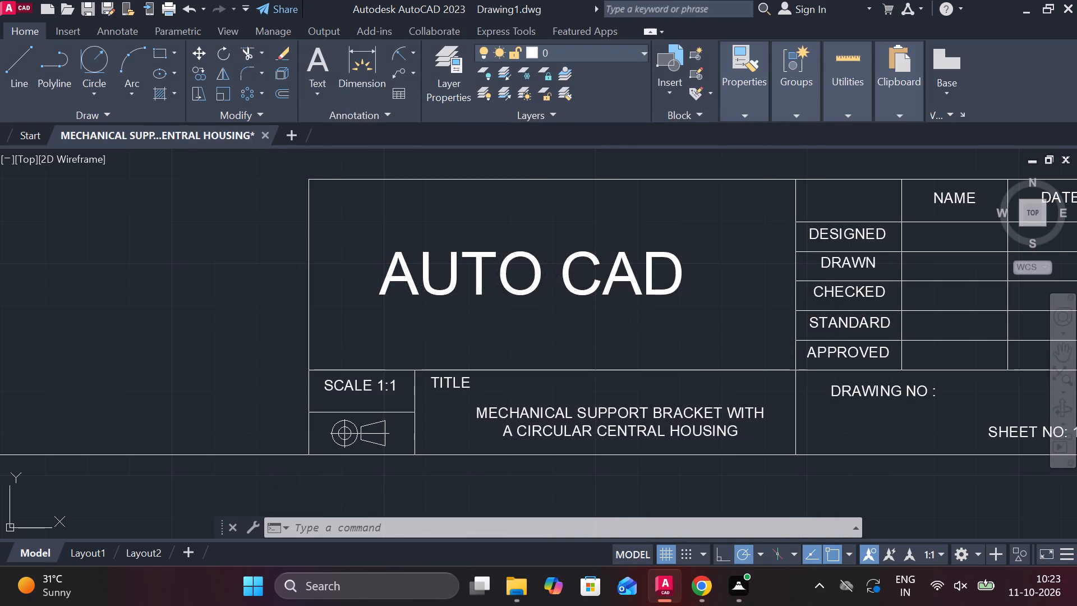
Turn off the command log file with LOGFILEOFF and save the drawing again.
scroll(647, 341, "down", 2)
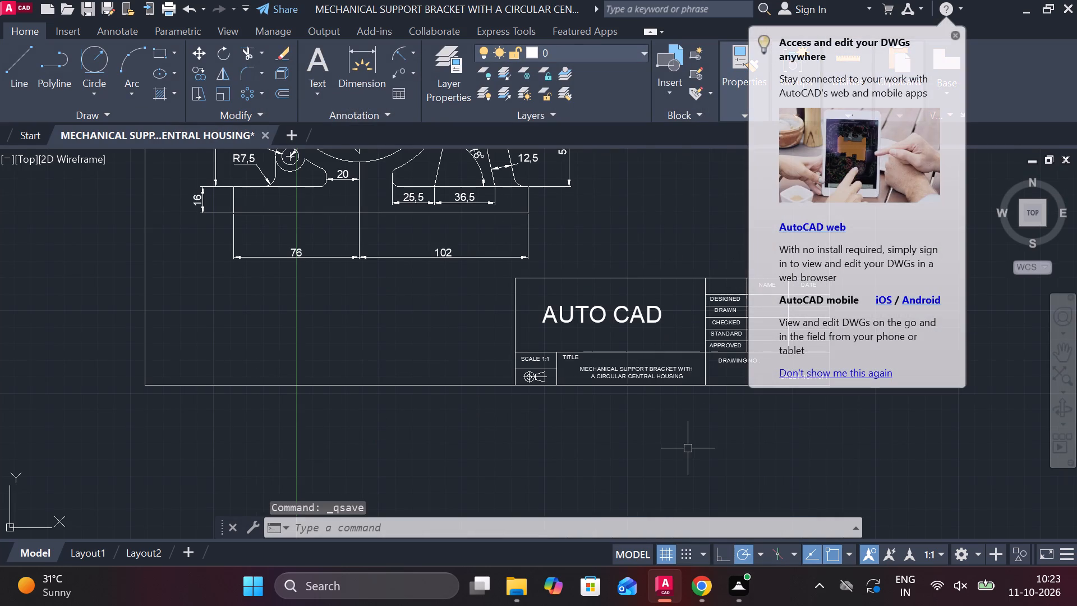
type("LOG")
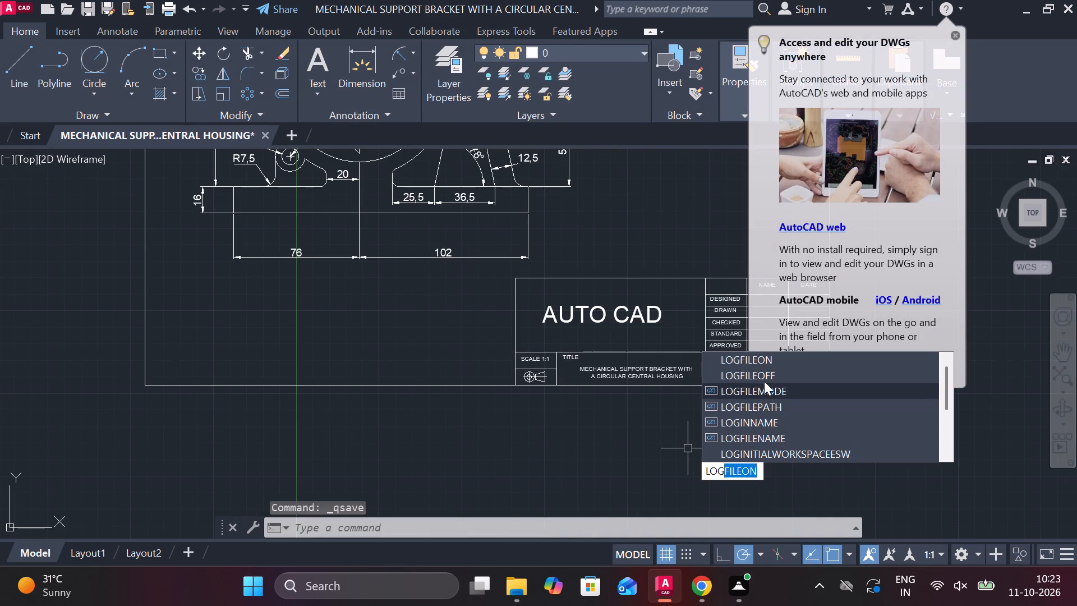
left_click(757, 375)
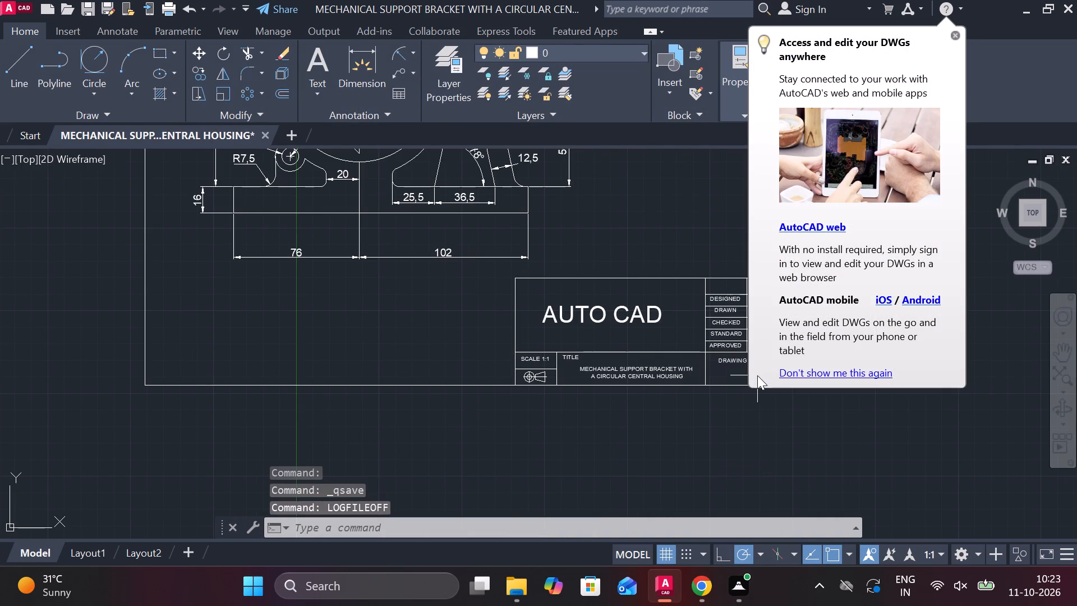
key("ctrl+s")
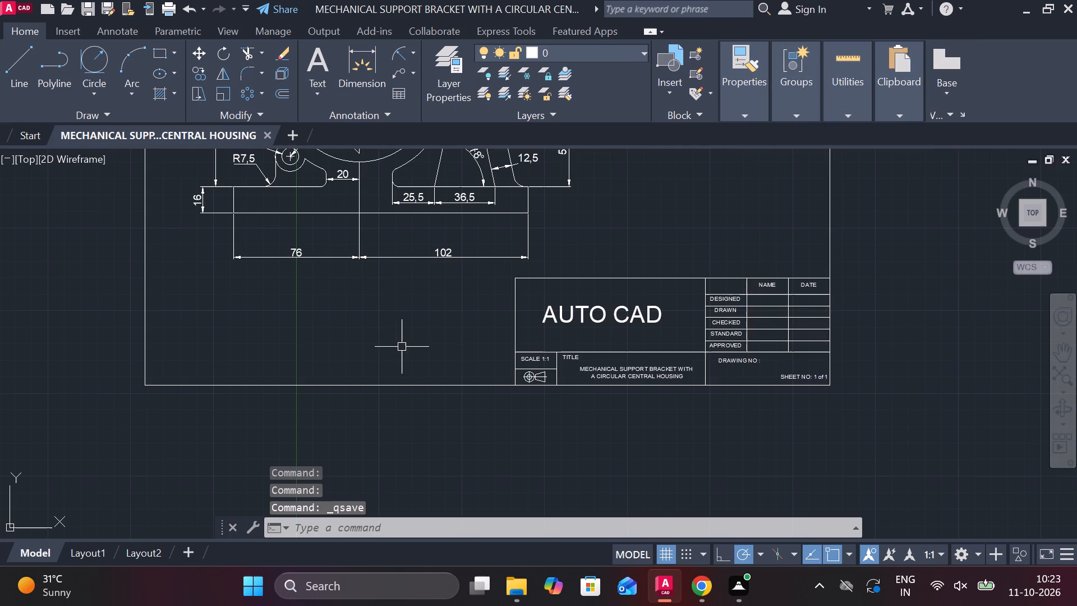
Set up a plot of the model with the DWG To PDF.pc3 plotter and landscape orientation.
type("PL")
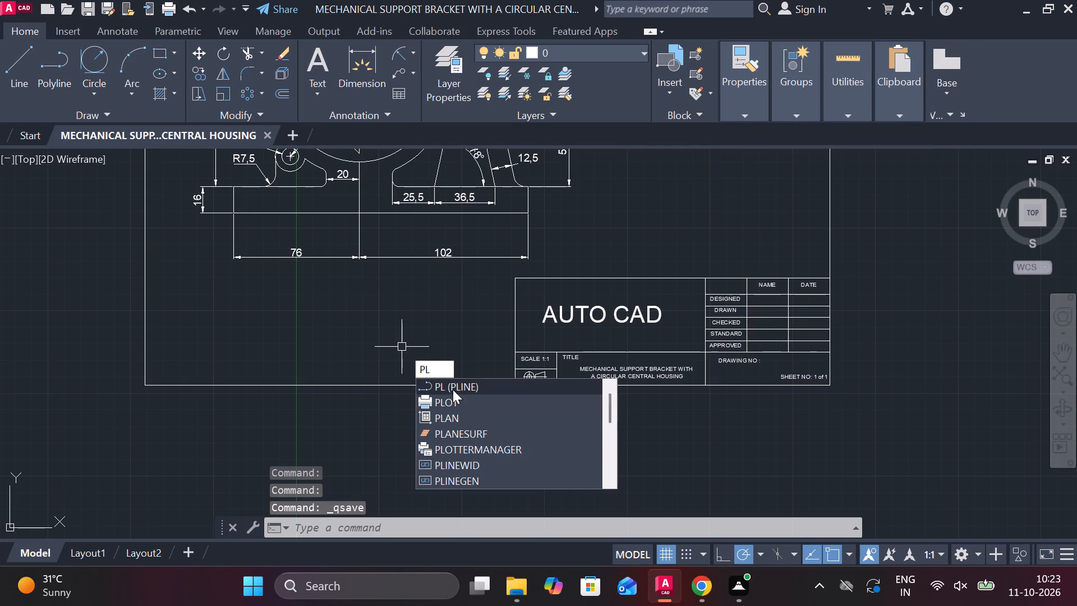
left_click(455, 406)
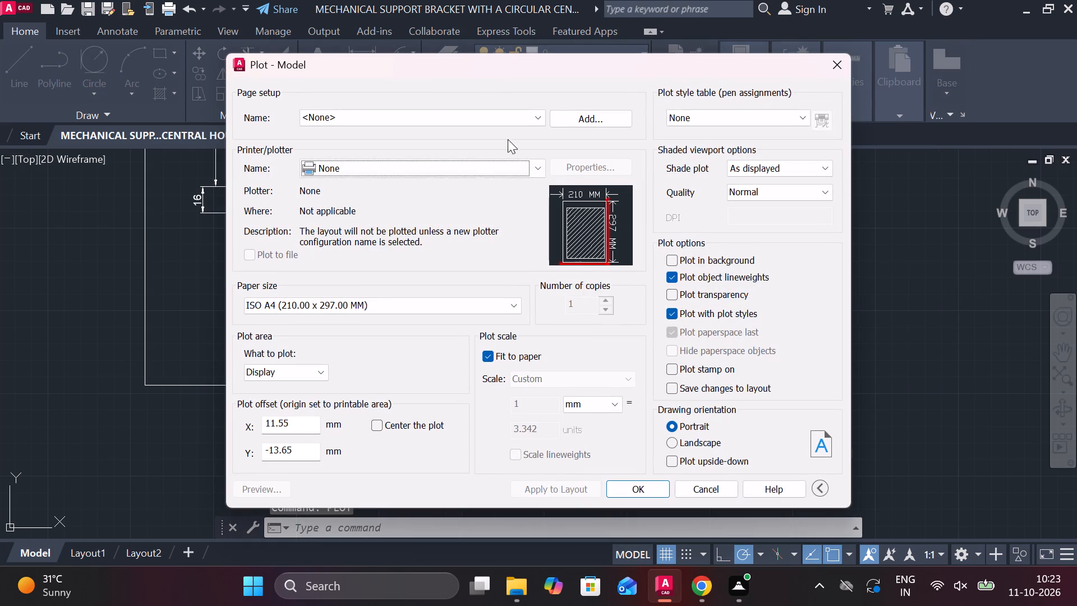
left_click(542, 162)
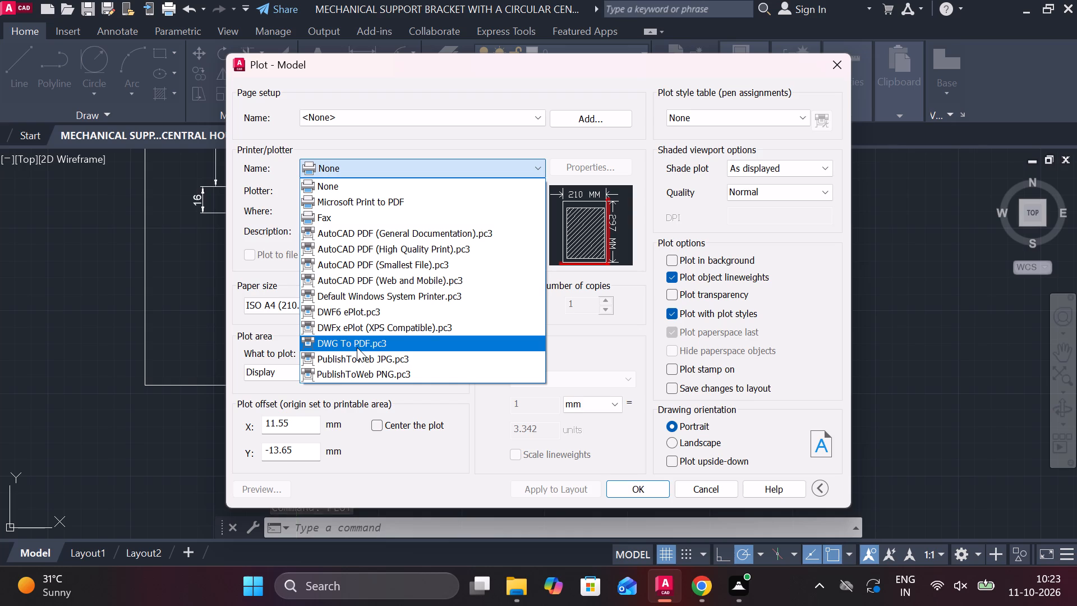
left_click(393, 342)
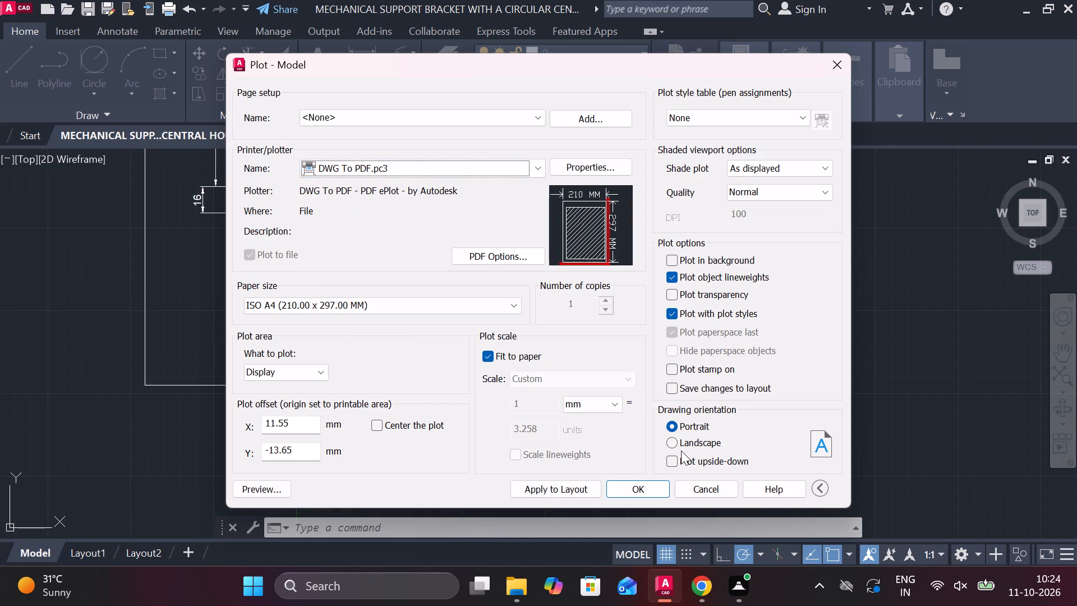
left_click(670, 444)
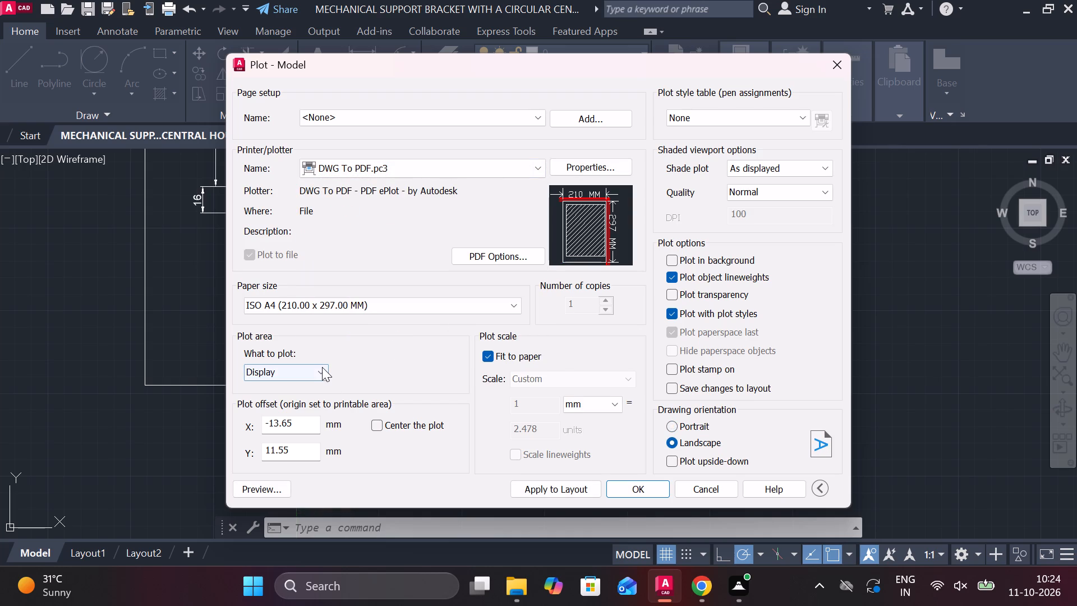
Set the plot area to a window from the border's lower-right corner to just outside its upper-left corner, enclosing the framed drawing.
left_click(322, 367)
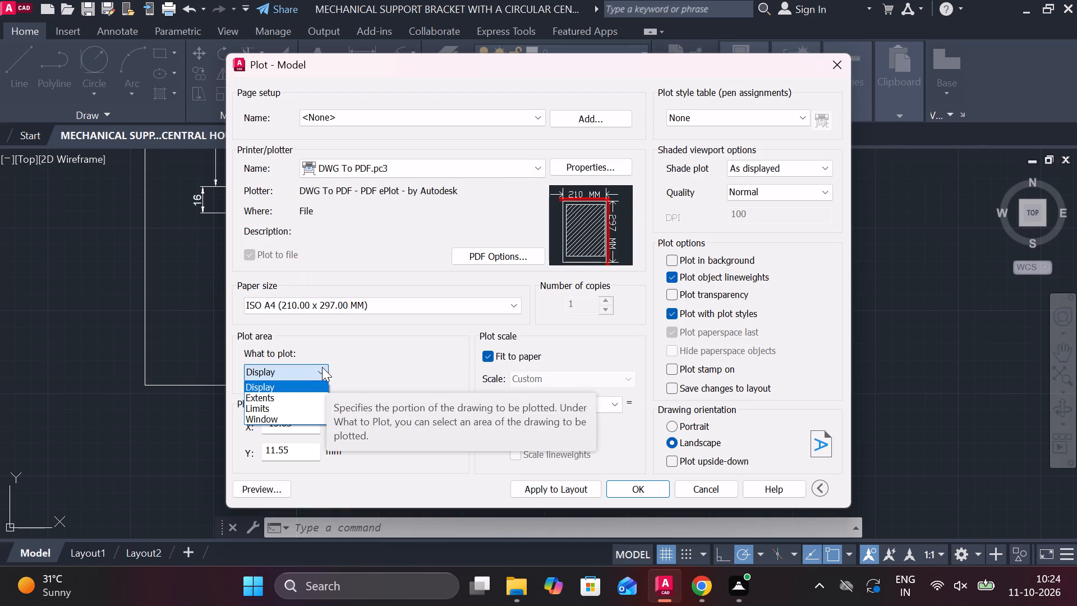
left_click(287, 416)
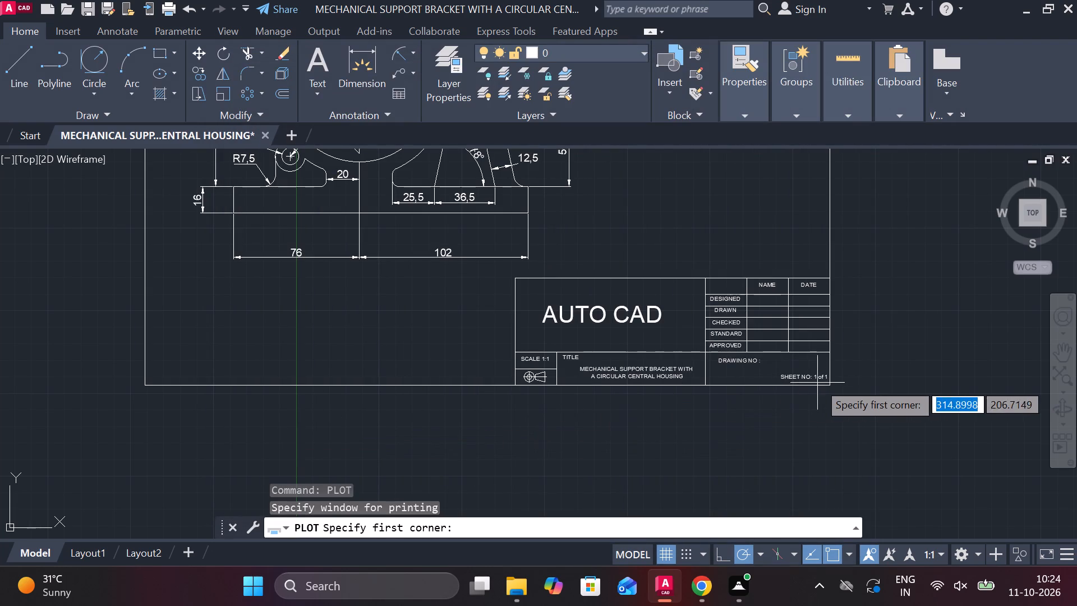
left_click(829, 385)
scroll(402, 297, "down", 2)
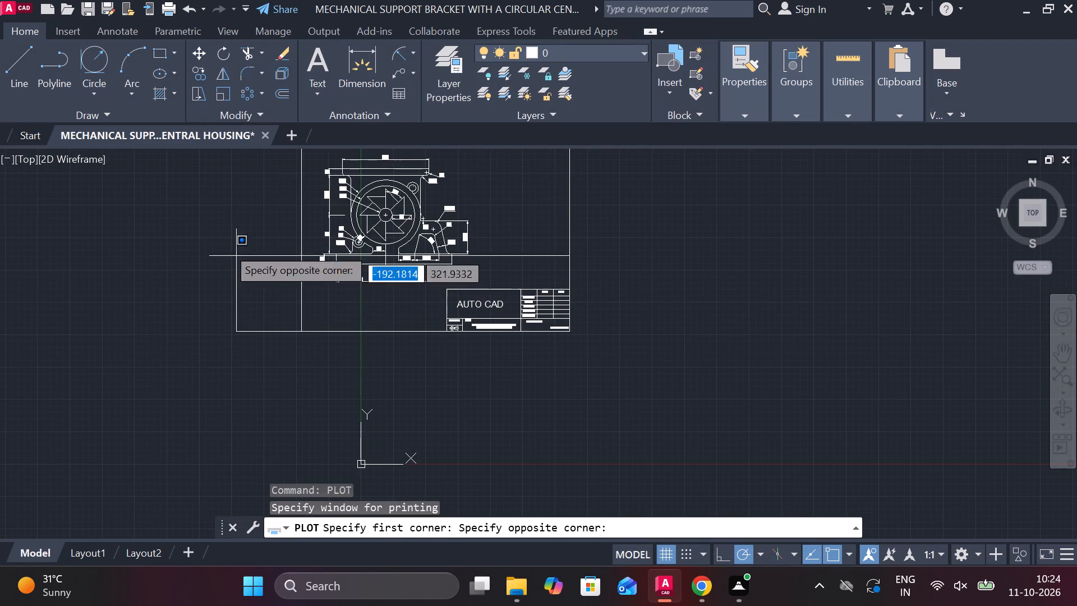
middle_click_drag(207, 218, 246, 332)
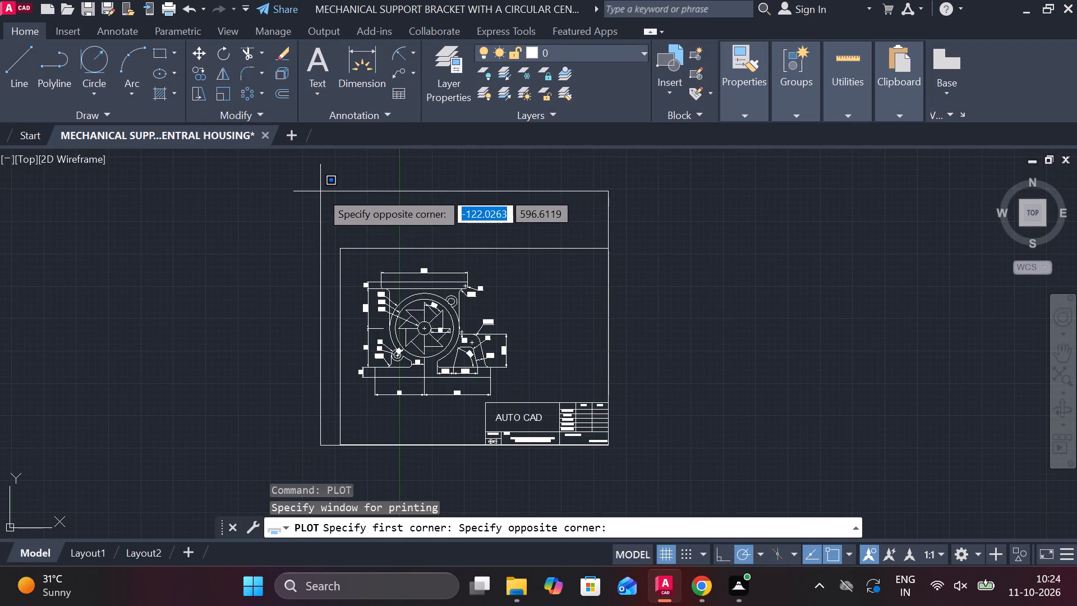
left_click(319, 231)
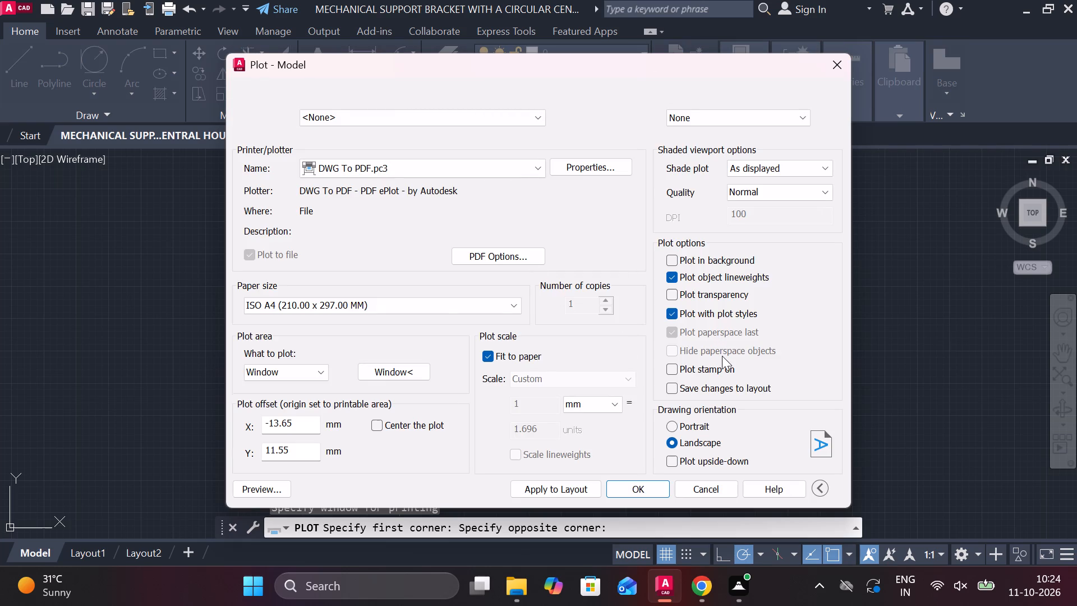
Plot the sheet to a PDF in Documents under the drawing's name and look over the output down to the title block.
left_click(623, 492)
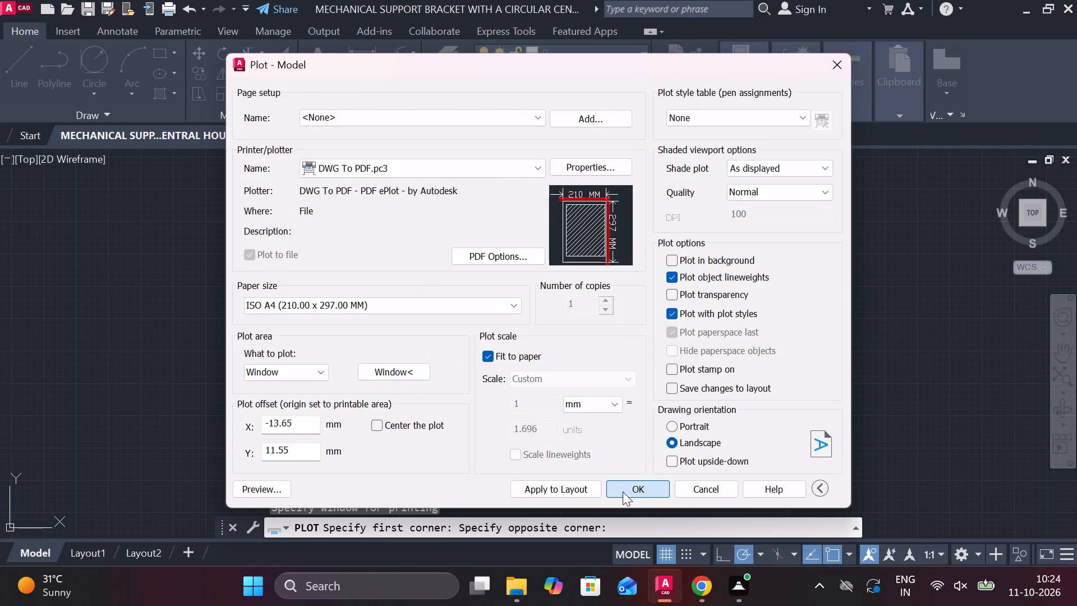
left_click(765, 447)
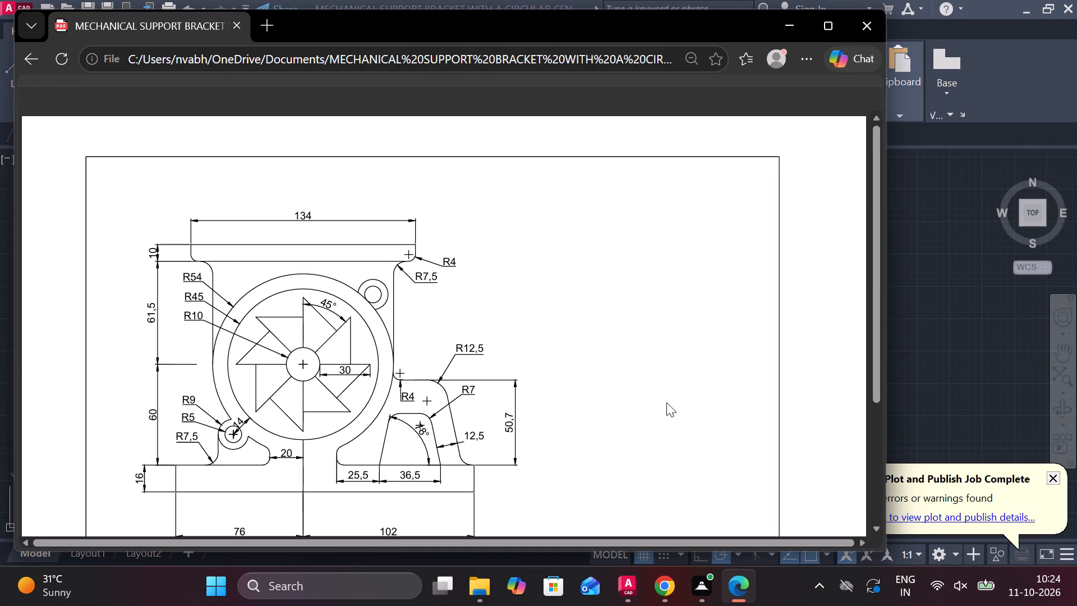
scroll(528, 382, "down", 5)
scroll(656, 342, "up", 1)
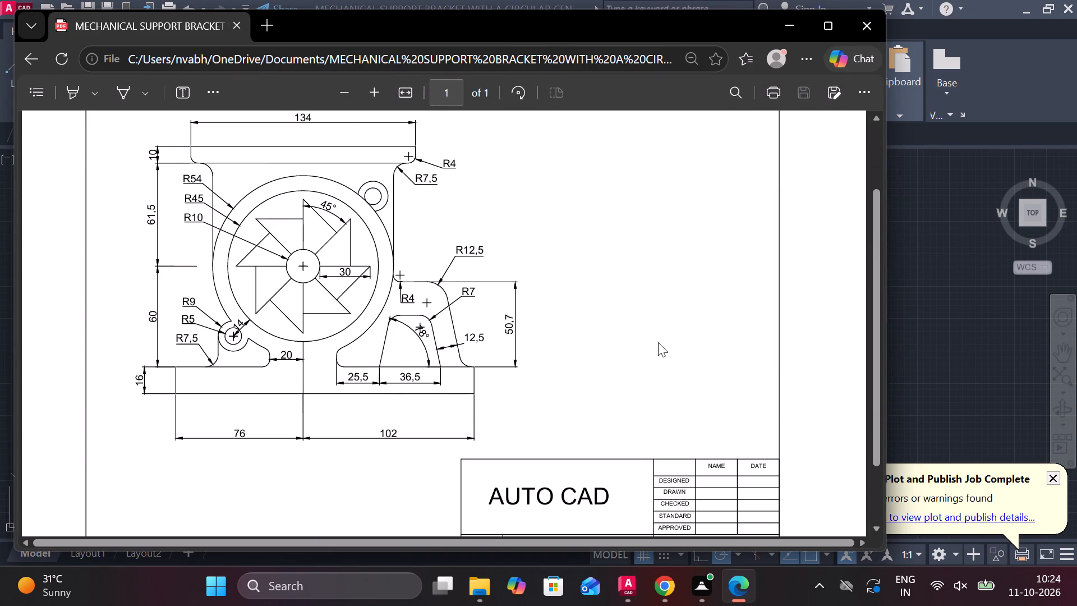
scroll(658, 342, "down", 1)
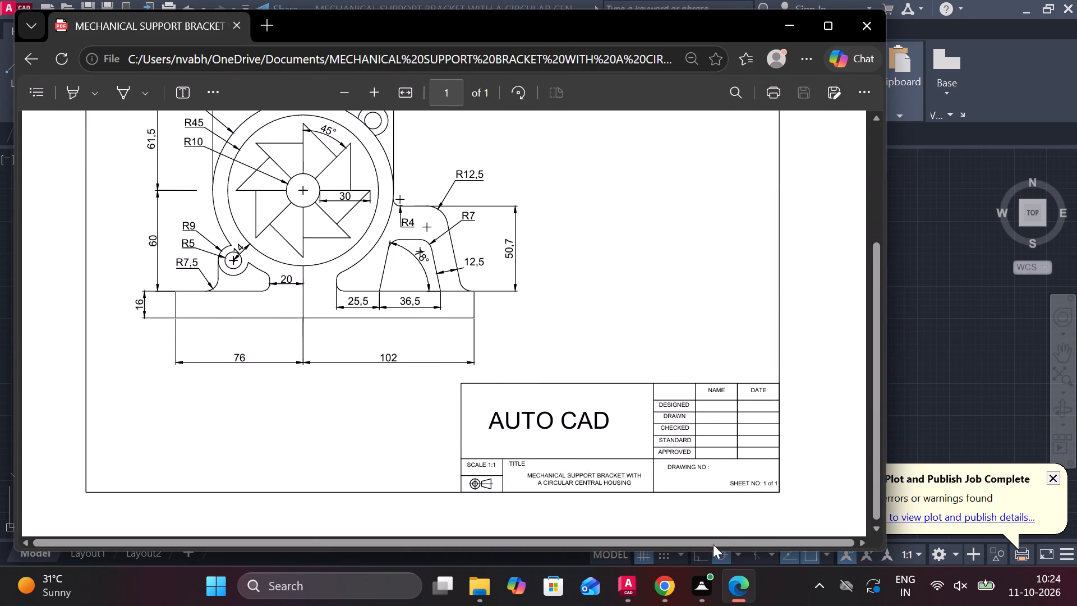